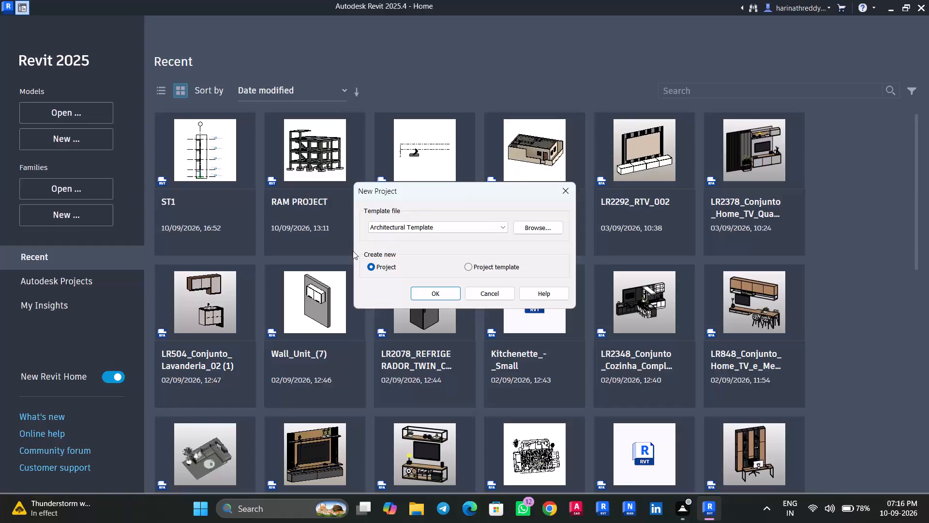
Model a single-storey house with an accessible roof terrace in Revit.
Create a new project from the Architectural Template.
key(Return)
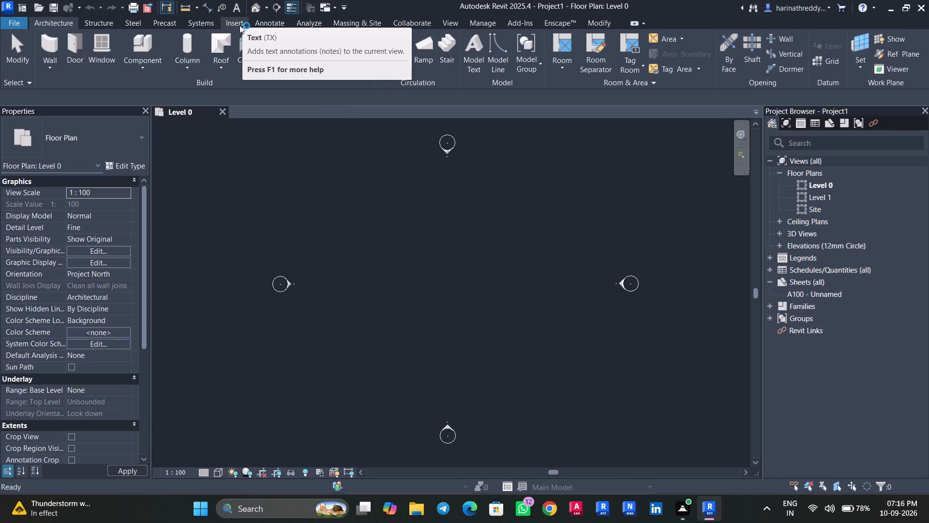
Link page 1 of 10-09-2026 (2).pdf at 72 DPI and place it in the Level 0 floor plan, centred among the elevation markers.
click(240, 25)
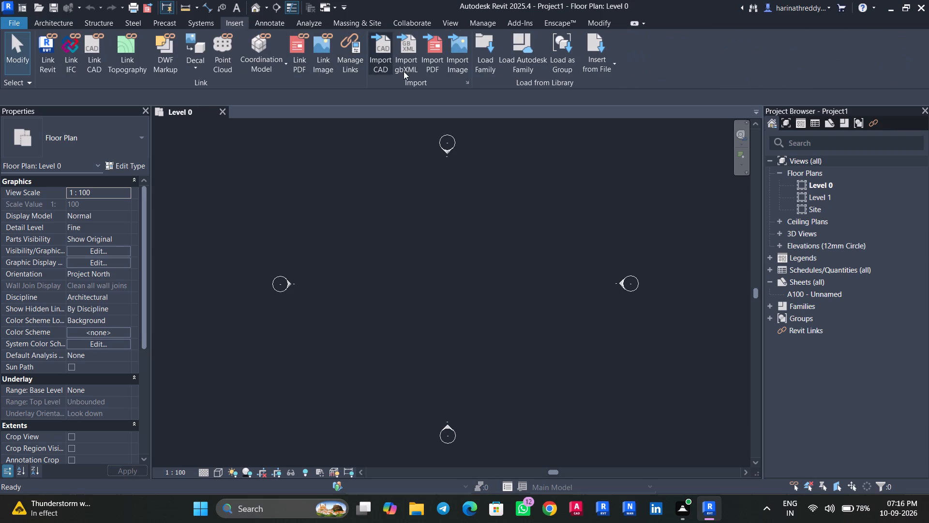
click(304, 66)
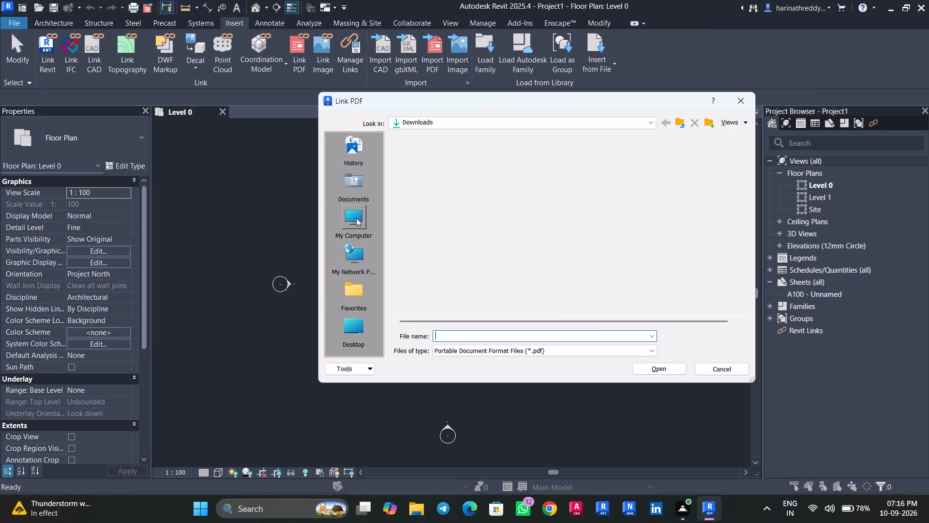
click(428, 162)
click(661, 373)
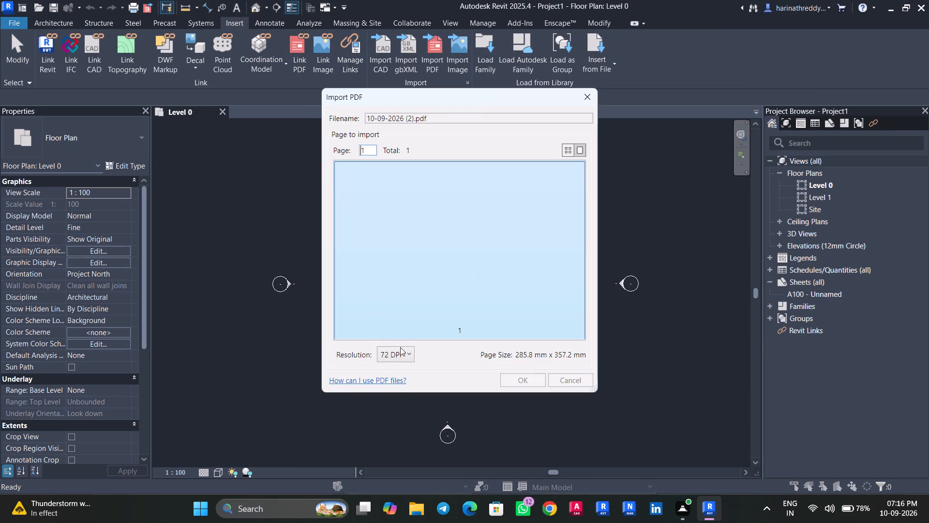
click(401, 348)
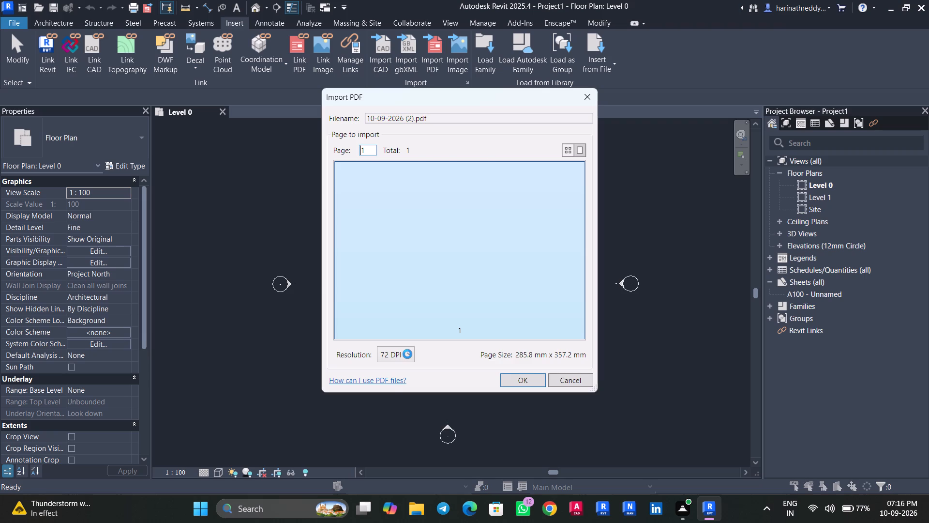
click(396, 403)
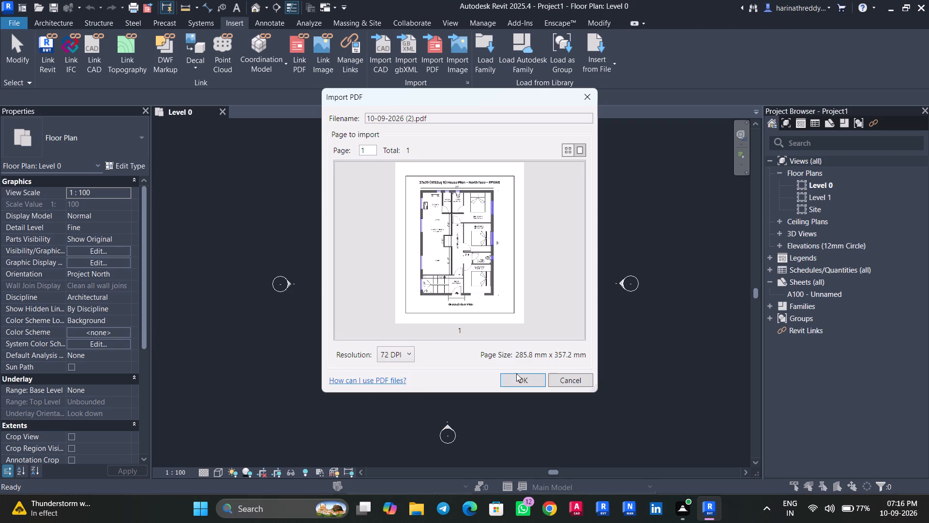
click(518, 379)
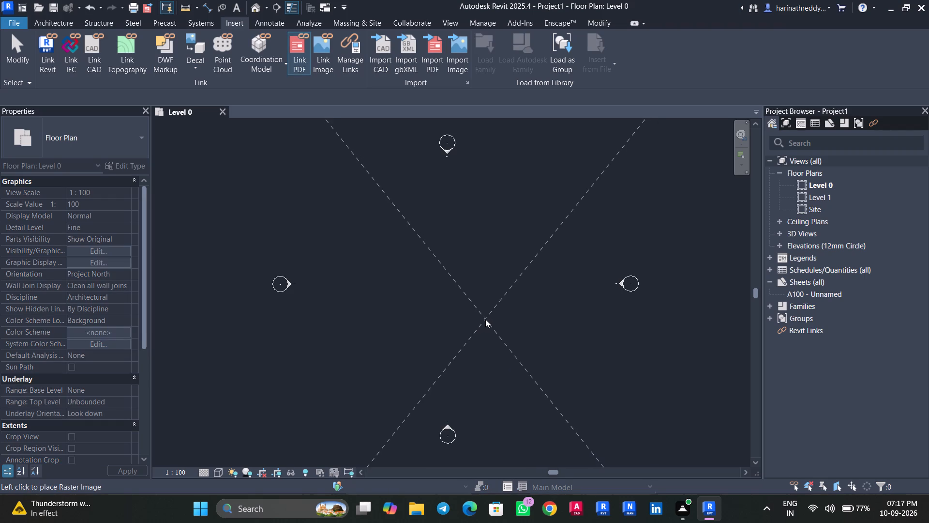
scroll(477, 315, down, 5)
click(464, 297)
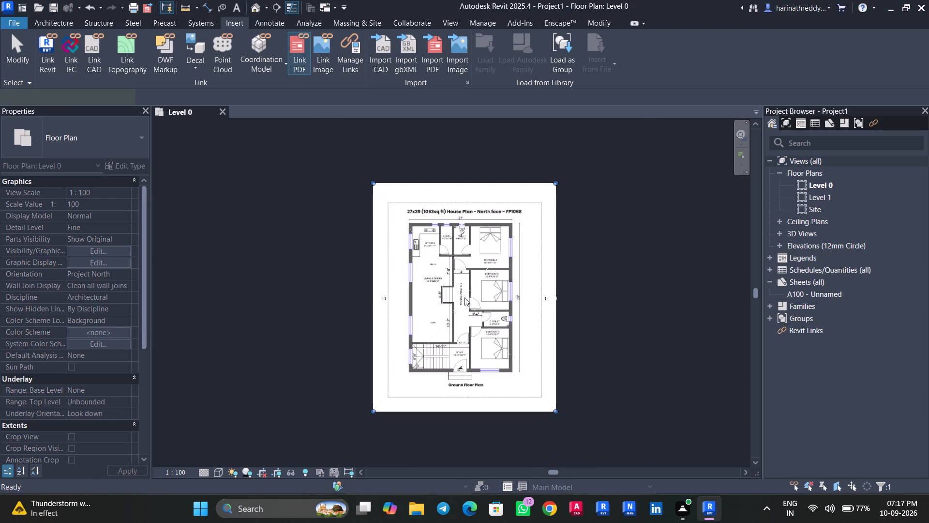
key(Escape)
key(Escape)
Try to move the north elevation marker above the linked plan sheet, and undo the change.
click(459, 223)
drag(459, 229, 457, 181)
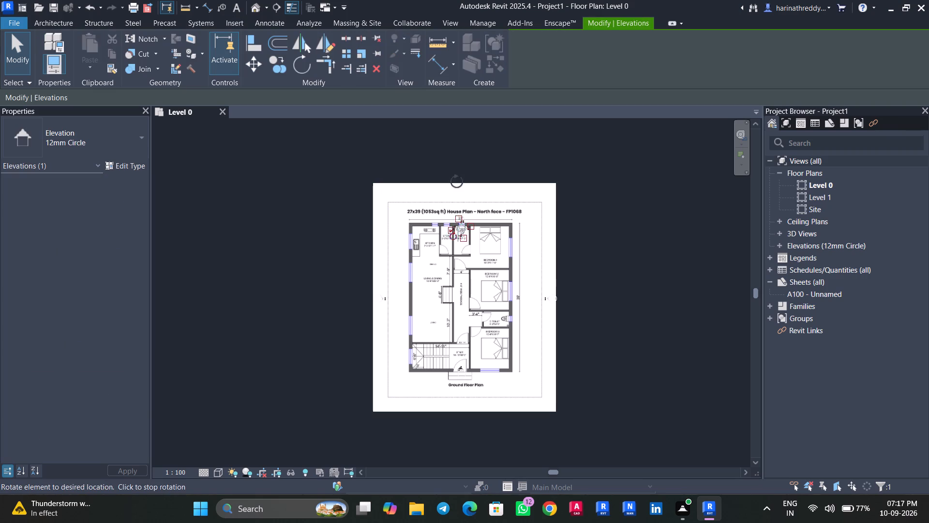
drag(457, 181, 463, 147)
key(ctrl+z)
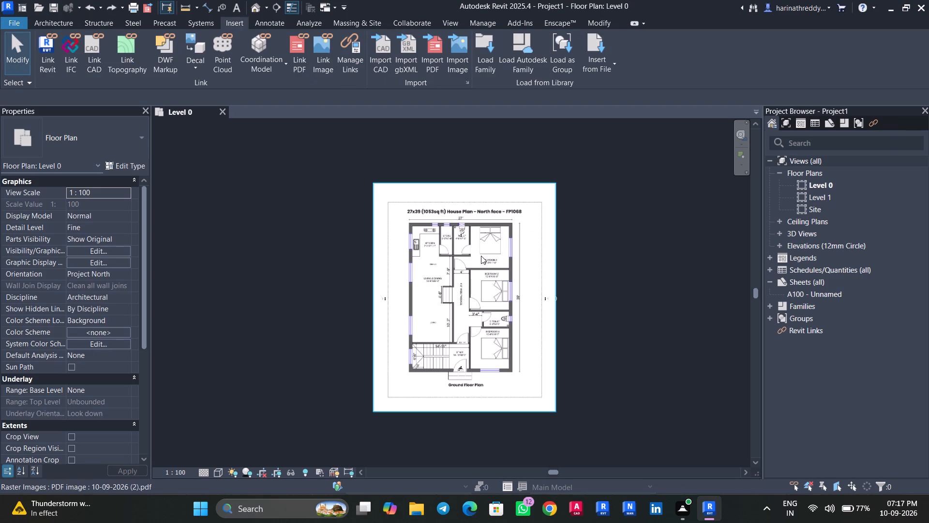
Move the north elevation marker off the plan image to just above the sheet's top edge.
scroll(467, 206, up, 3)
click(462, 234)
drag(457, 240, 457, 154)
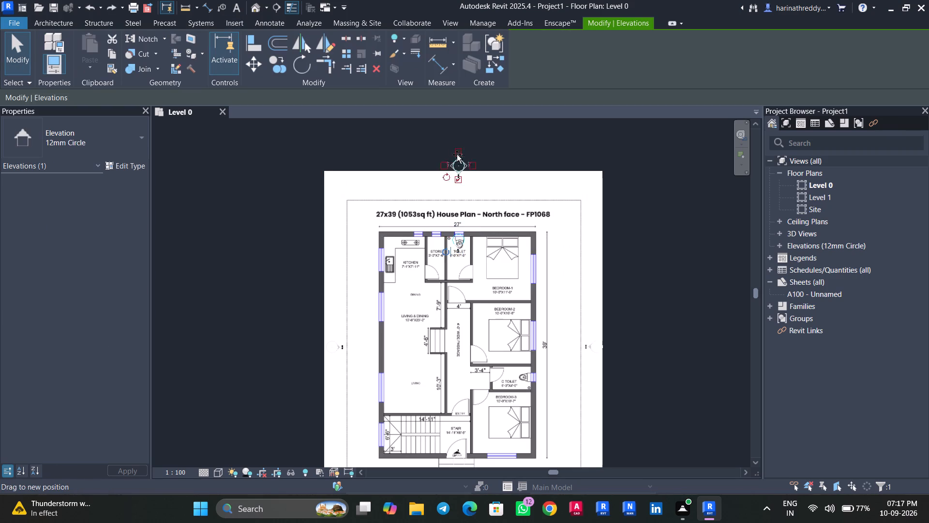
drag(457, 154, 458, 129)
key(Escape)
key(Escape)
Move the west and east elevation markers outward so each stands clear of the plan sheet's sides.
click(341, 343)
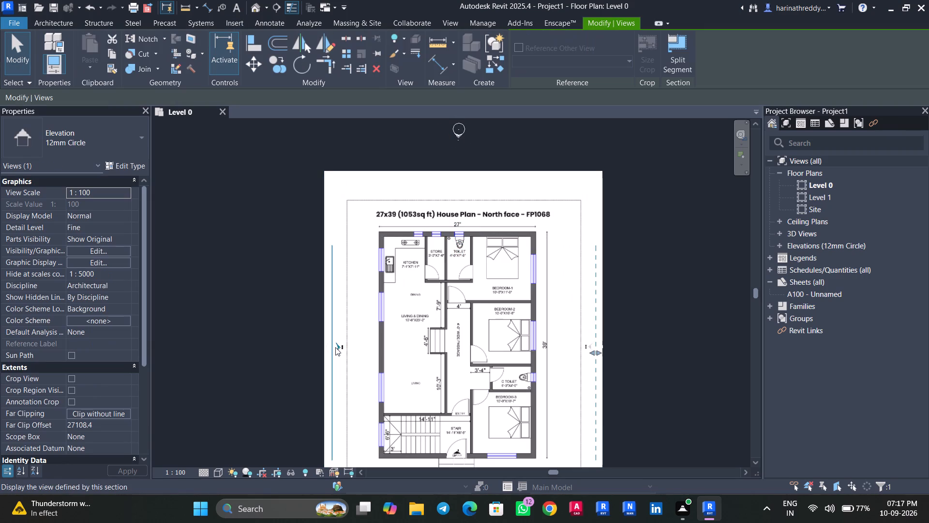
key(Escape)
click(335, 347)
drag(332, 347, 327, 347)
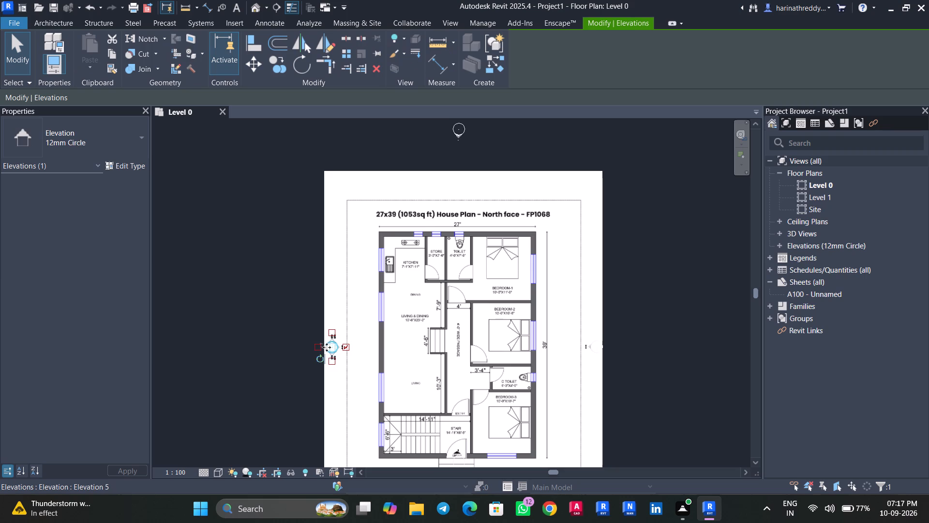
drag(327, 347, 264, 341)
key(Escape)
click(598, 343)
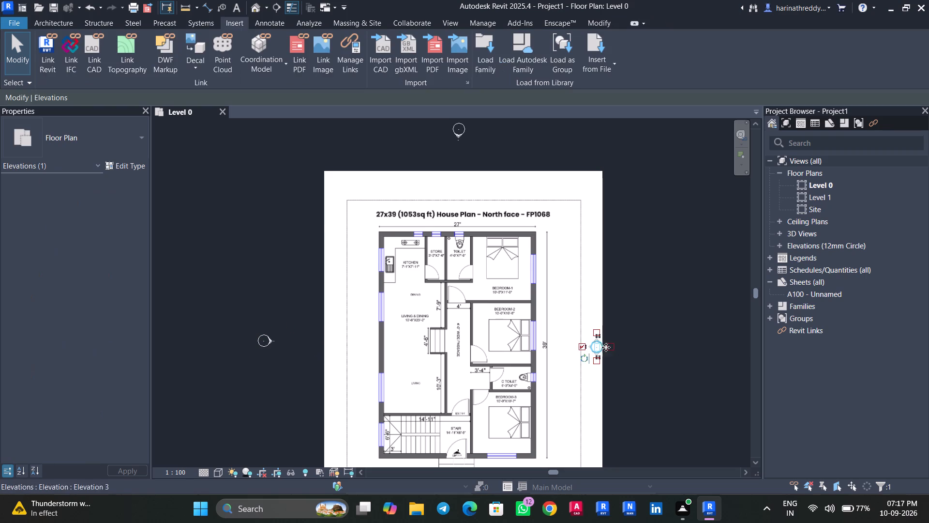
drag(600, 349, 665, 346)
key(Escape)
Move the south elevation marker down, away from the Ground Floor Plan drawing.
scroll(622, 382, down, 3)
middle_drag(625, 378, 608, 328)
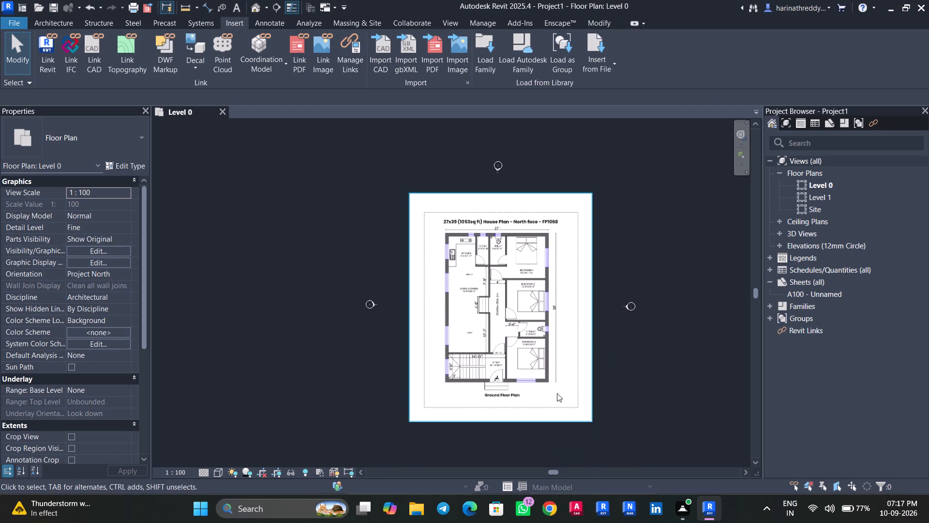
scroll(540, 397, up, 2)
click(482, 376)
drag(486, 384, 488, 451)
key(Escape)
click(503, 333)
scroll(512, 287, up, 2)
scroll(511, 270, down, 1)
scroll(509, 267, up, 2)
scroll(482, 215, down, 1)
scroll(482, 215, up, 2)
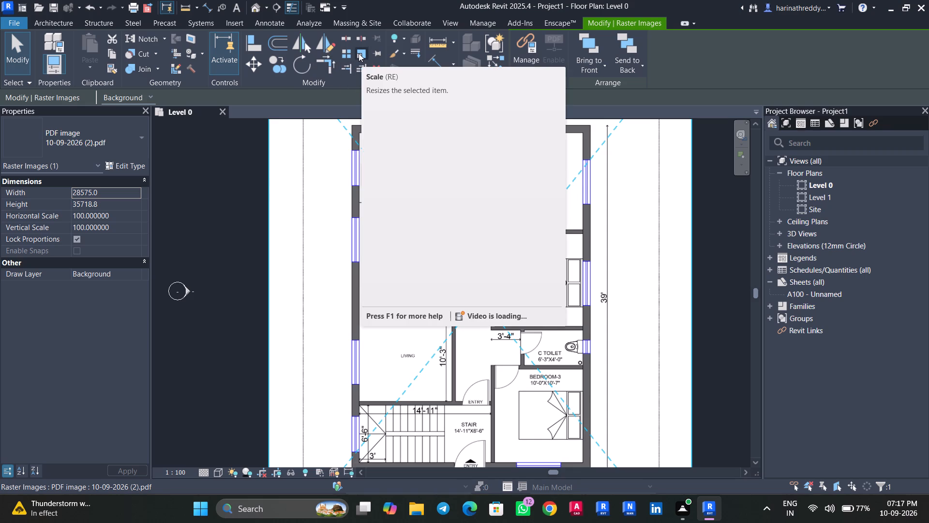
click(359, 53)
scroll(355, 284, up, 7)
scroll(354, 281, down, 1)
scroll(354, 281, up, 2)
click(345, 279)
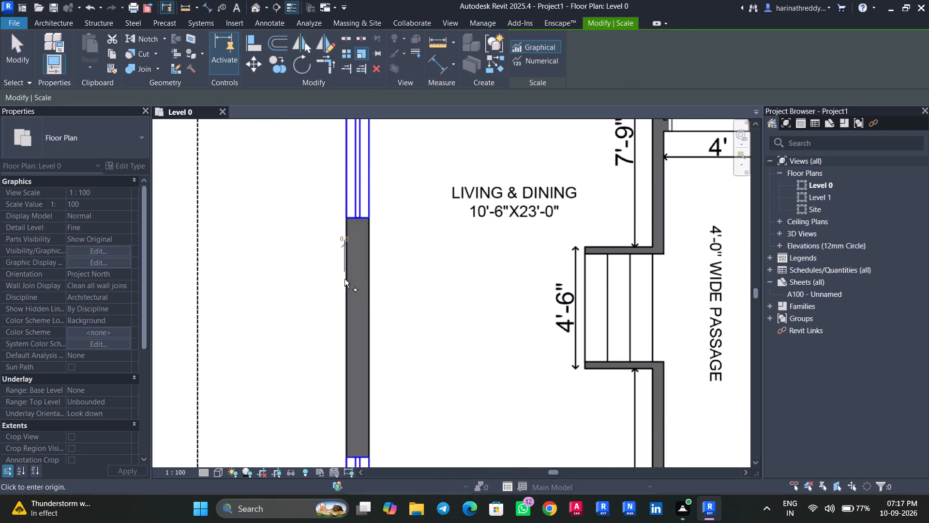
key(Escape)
Check the exterior wall's thickness beside the Living & Dining room using the Scale tool's reference distance on the plan image.
click(361, 54)
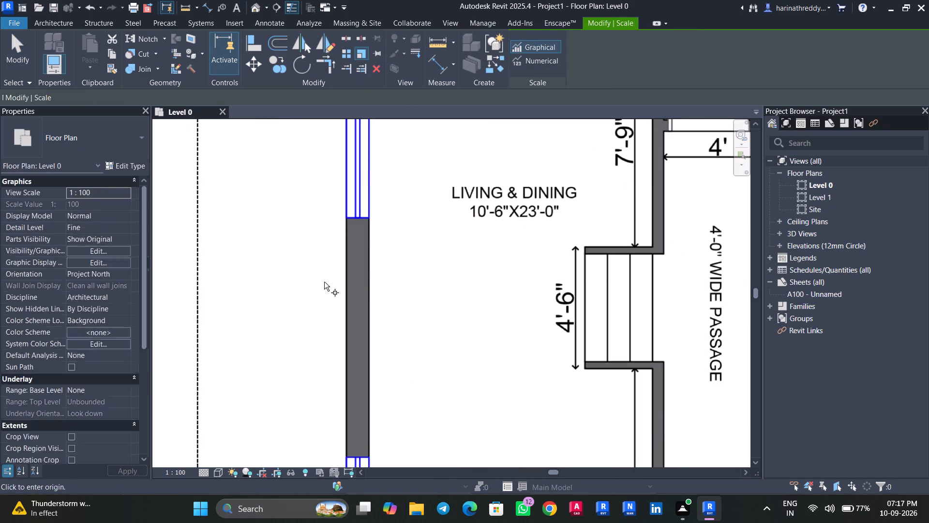
click(345, 274)
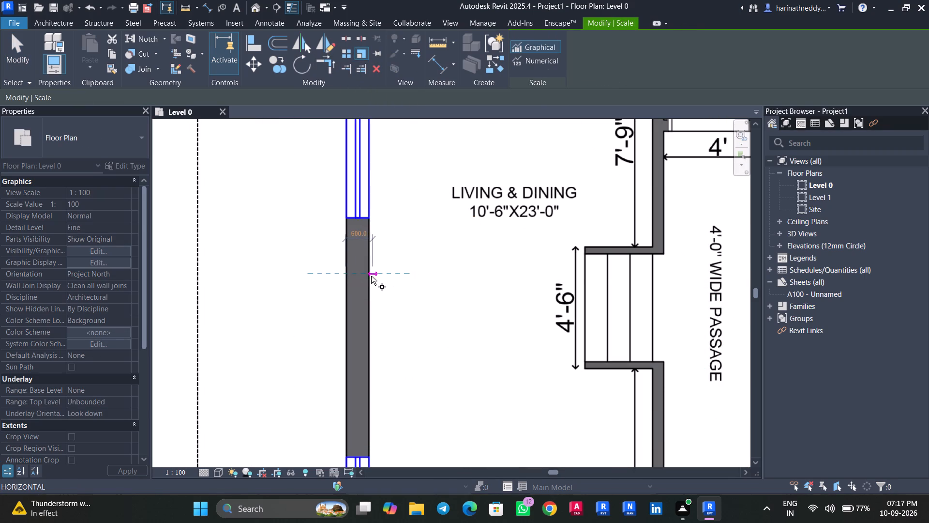
scroll(367, 275, up, 8)
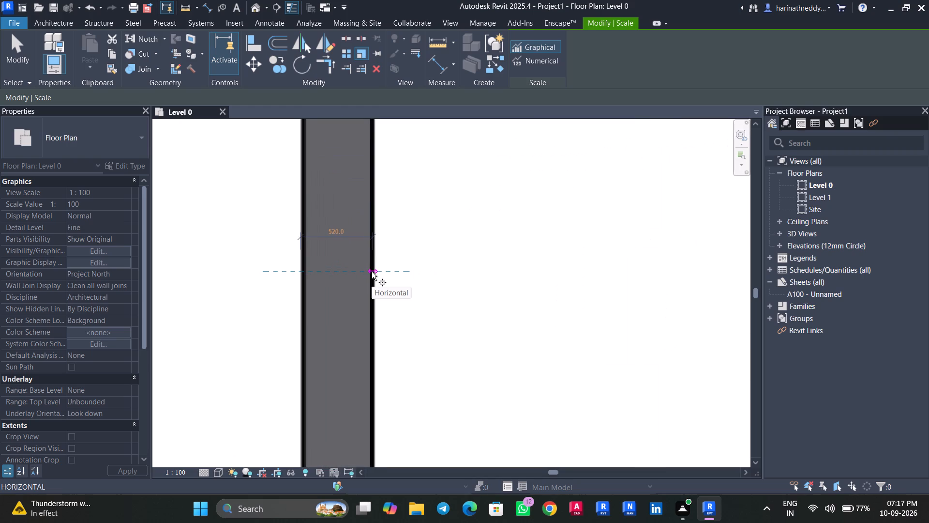
scroll(372, 272, up, 4)
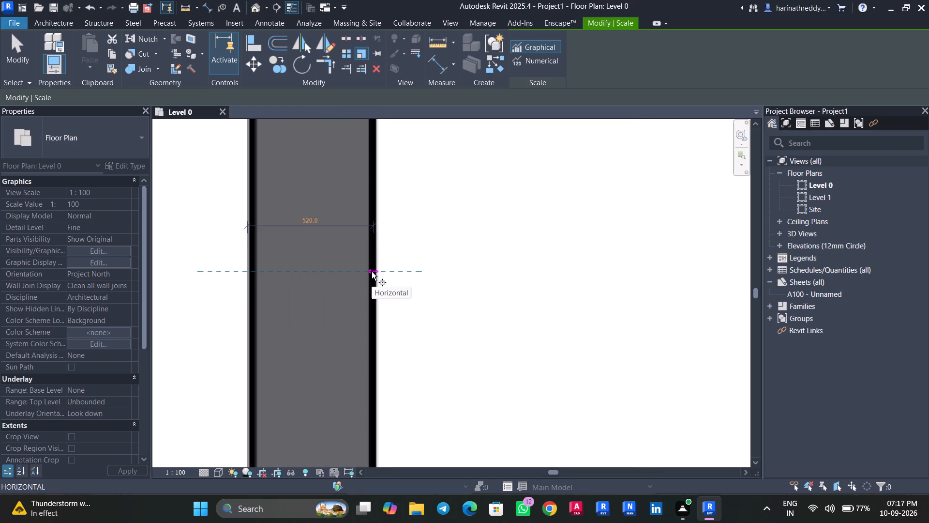
scroll(374, 272, down, 2)
scroll(374, 272, up, 1)
scroll(374, 272, down, 17)
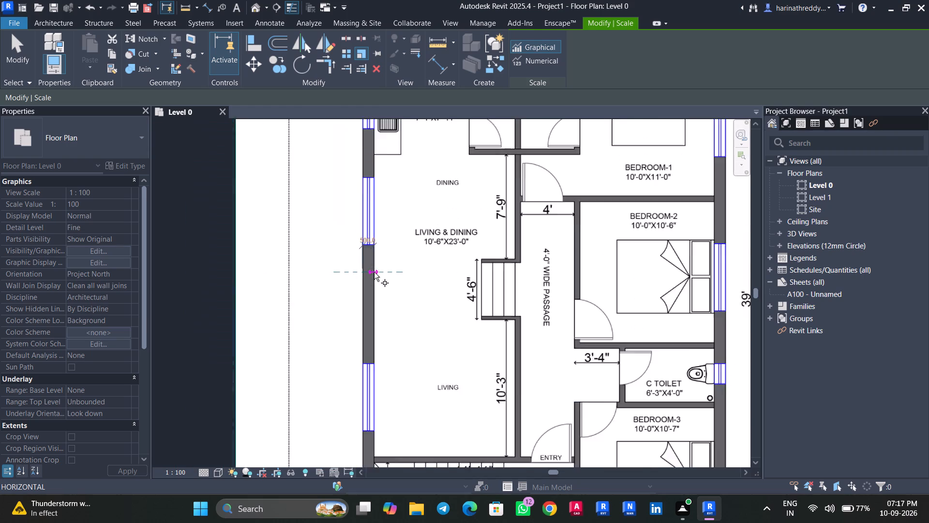
scroll(374, 272, down, 3)
key(Escape)
Check the interior wall's thickness between the living area and the 4'-0" wide passage using the Scale tool's reference distance.
scroll(442, 234, up, 3)
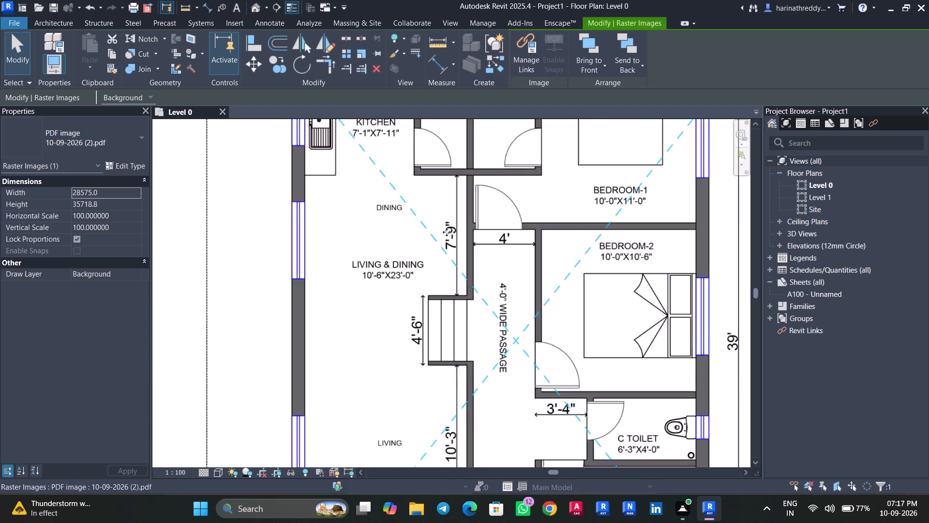
scroll(447, 232, up, 4)
scroll(450, 231, down, 1)
scroll(450, 231, up, 1)
click(484, 183)
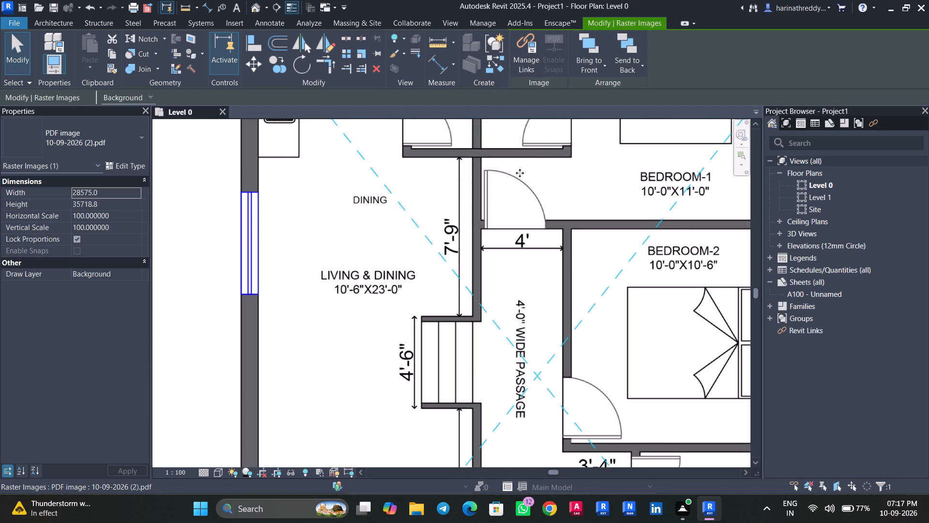
click(361, 52)
scroll(496, 259, up, 7)
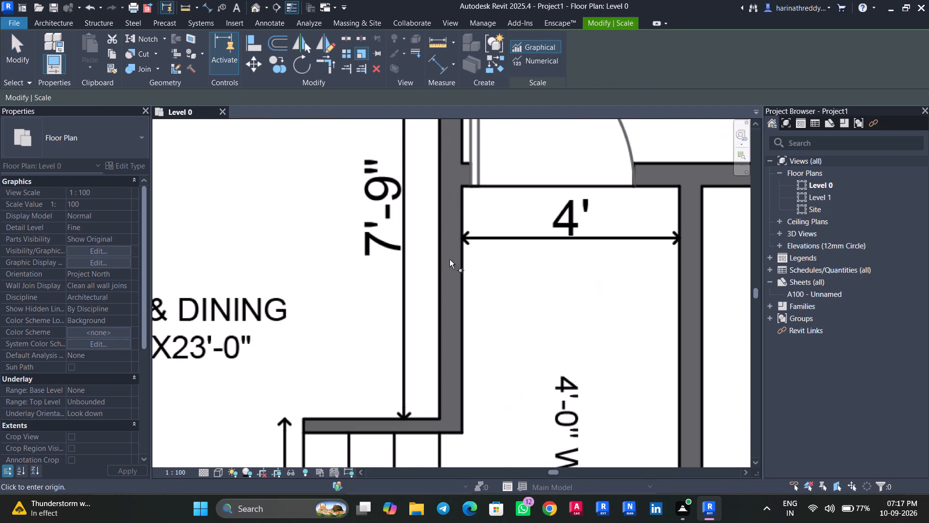
click(438, 260)
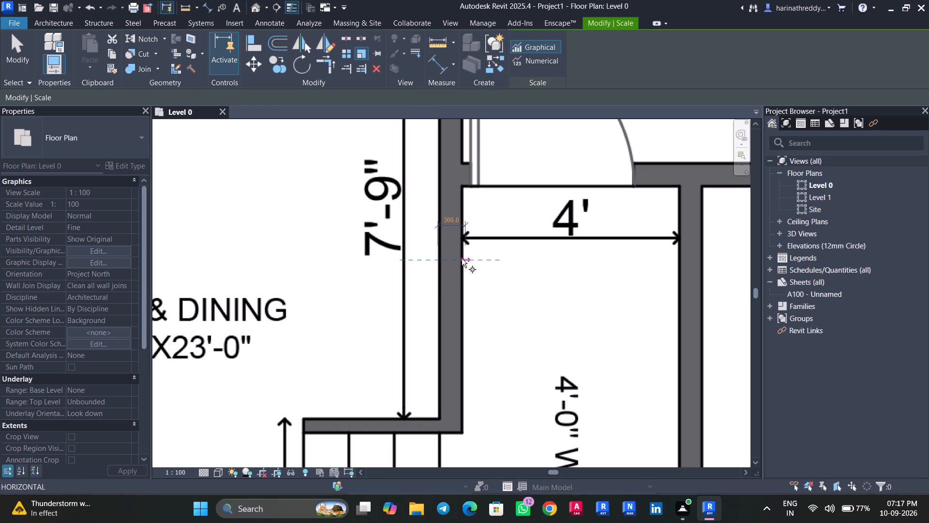
key(Escape)
scroll(462, 259, down, 6)
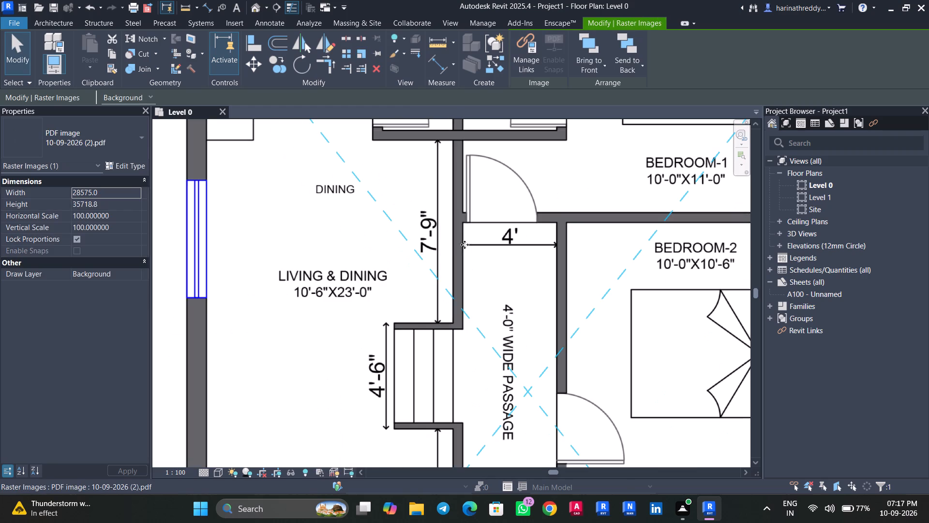
scroll(464, 245, down, 1)
scroll(464, 245, up, 1)
key(Escape)
Start a wall with the Wall-Ext_215Bwk type and duplicate that type as EX WALL.
scroll(420, 341, down, 10)
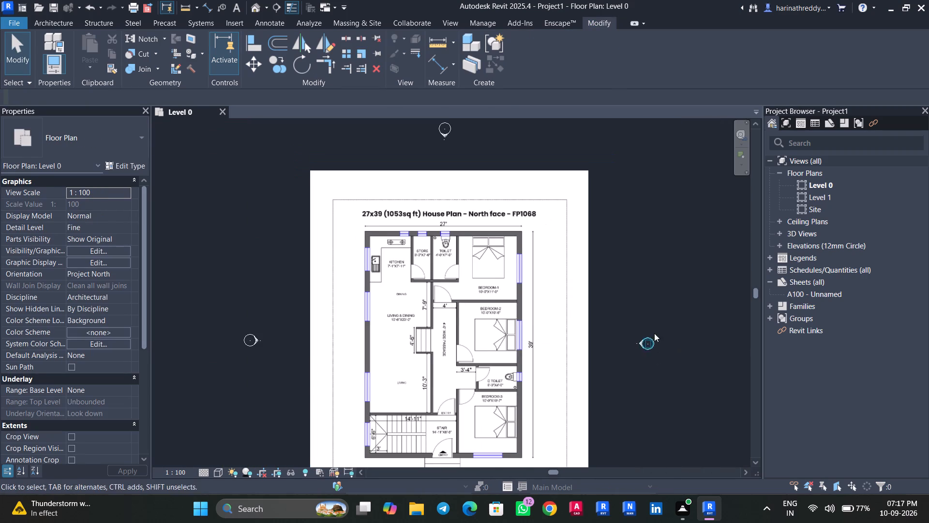
middle_drag(649, 282, 644, 253)
text(WA)
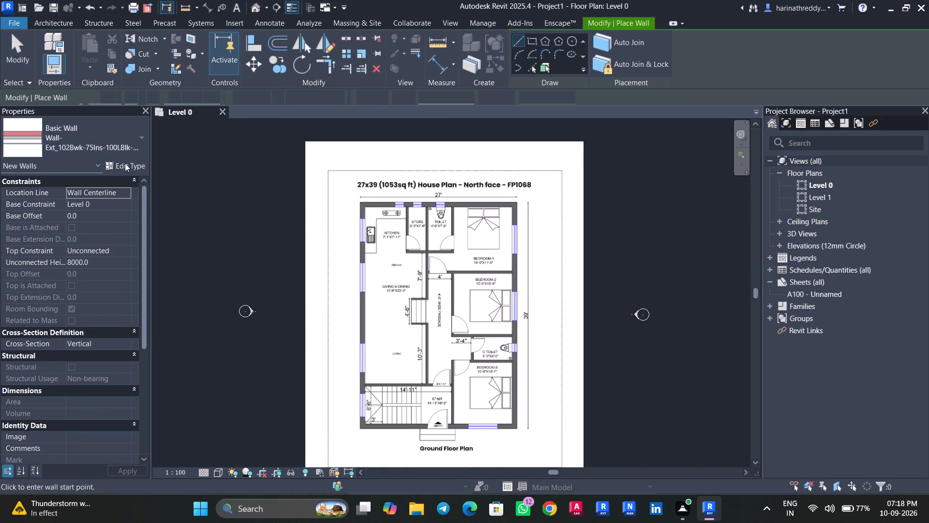
click(131, 167)
key(Escape)
click(82, 146)
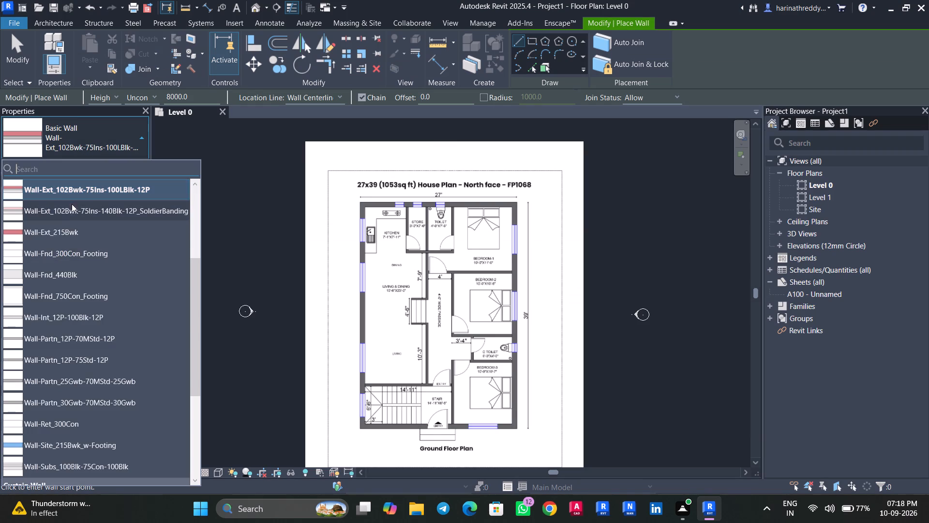
click(69, 227)
click(122, 167)
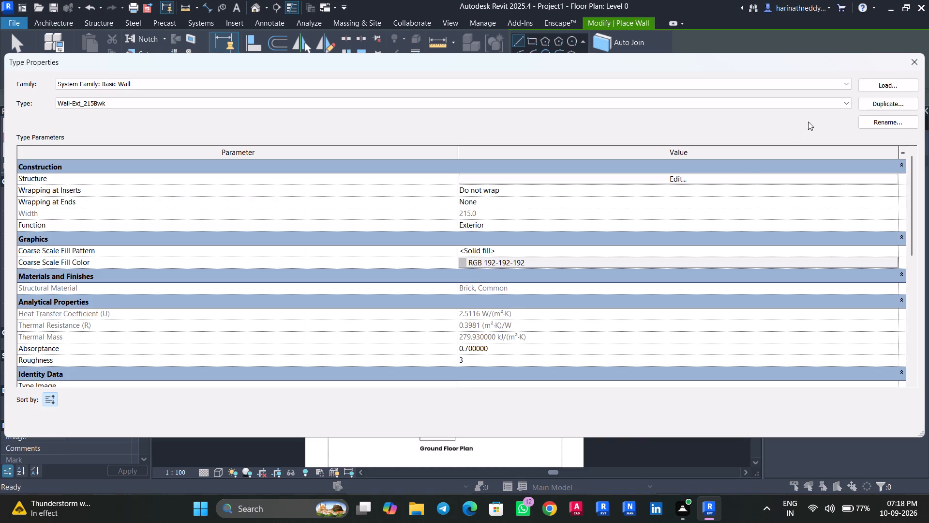
click(871, 103)
text(EX WALL)
key(Return)
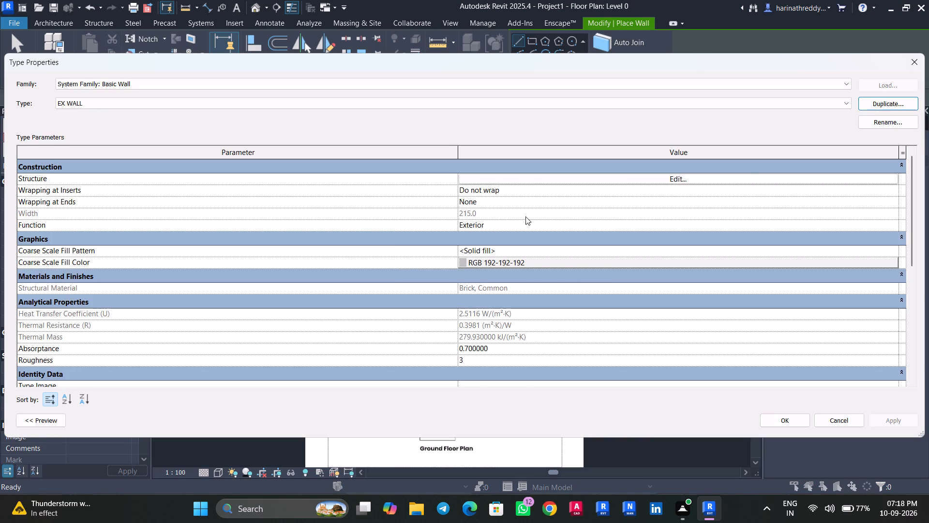
Set the thickness of EX WALL's Brick, Common structure layer to 500 mm.
click(605, 177)
click(494, 176)
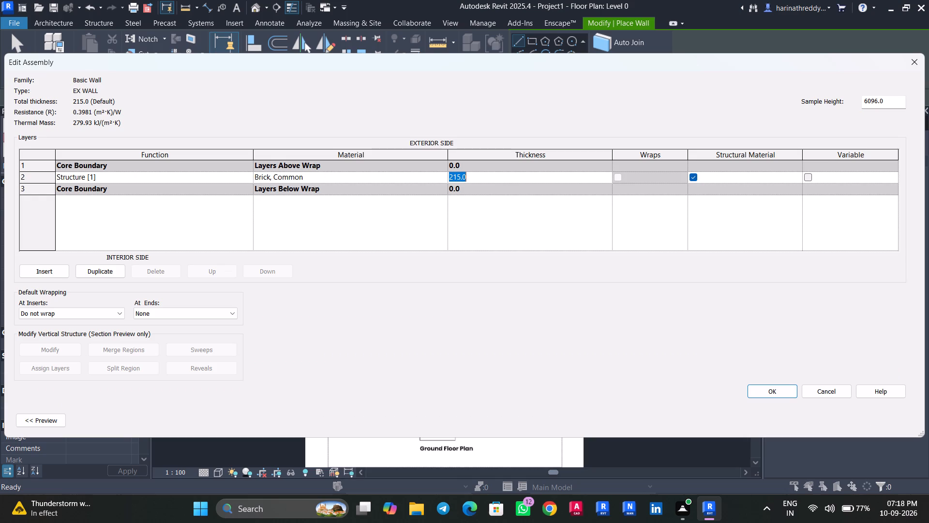
text(500)
click(773, 386)
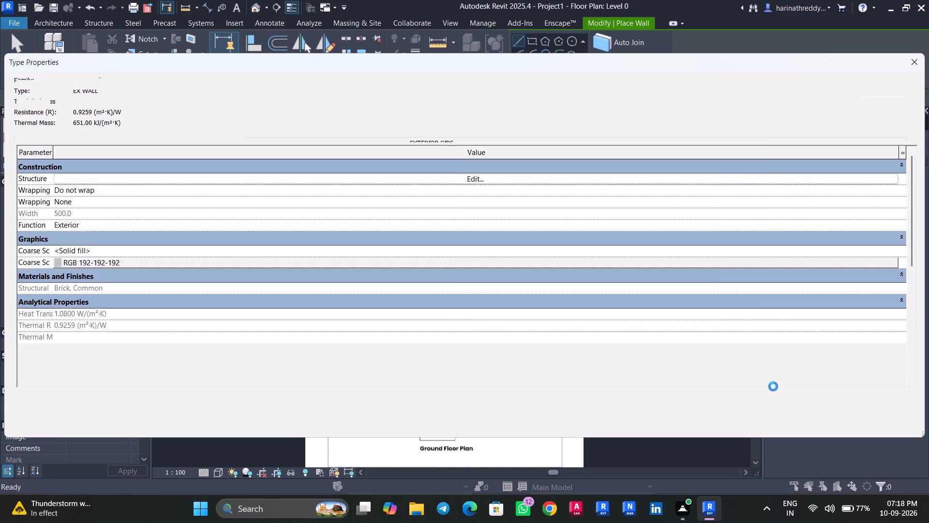
Review the EX WALL type parameters and apply the type properties.
scroll(592, 323, down, 1)
scroll(592, 323, up, 1)
scroll(592, 323, down, 2)
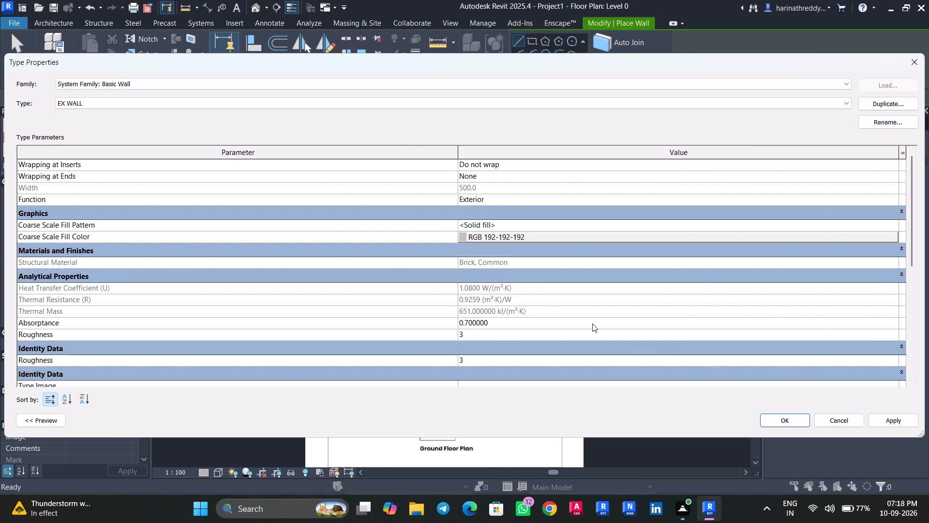
scroll(592, 323, up, 6)
click(884, 420)
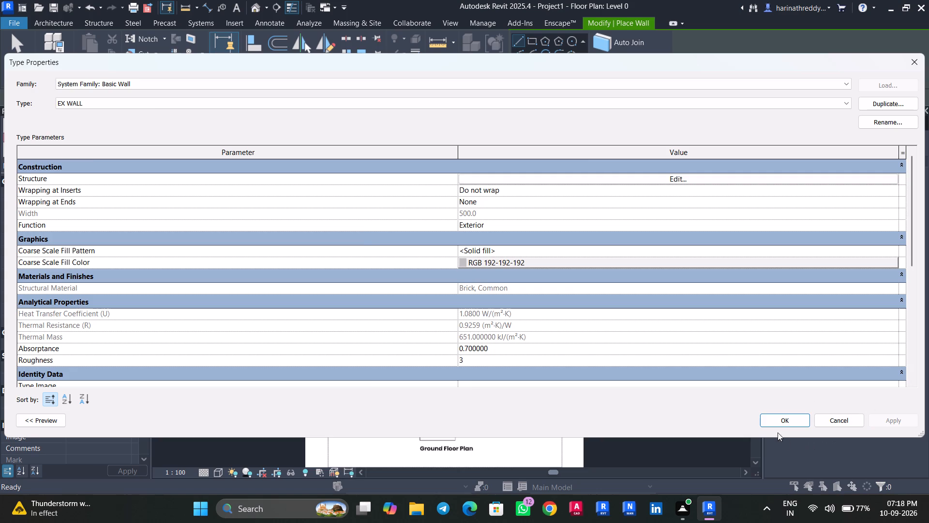
click(775, 424)
Draw an EX WALL up to Level 1 along the plan's 27' exterior wall from the Kitchen corner to the Bedroom-1 corner, about 16,100 mm long.
scroll(372, 215, up, 8)
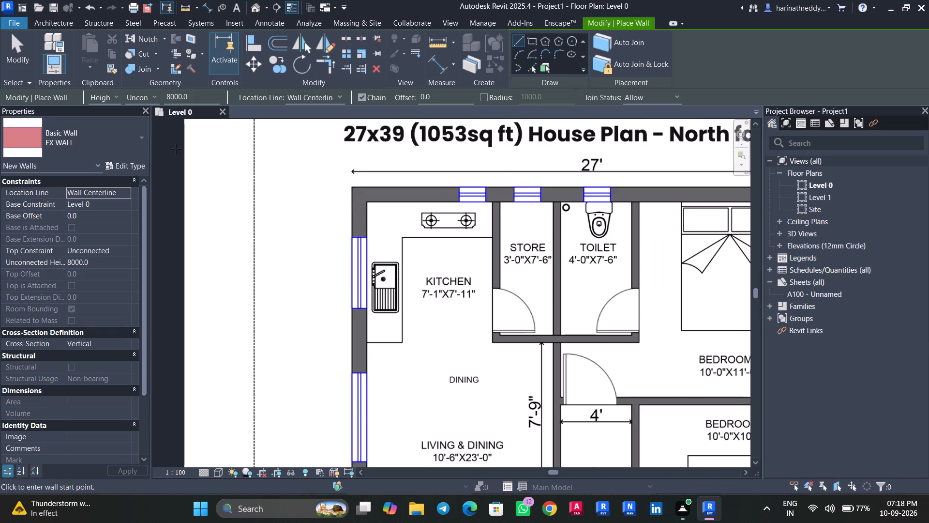
click(144, 92)
click(138, 121)
scroll(406, 222, down, 4)
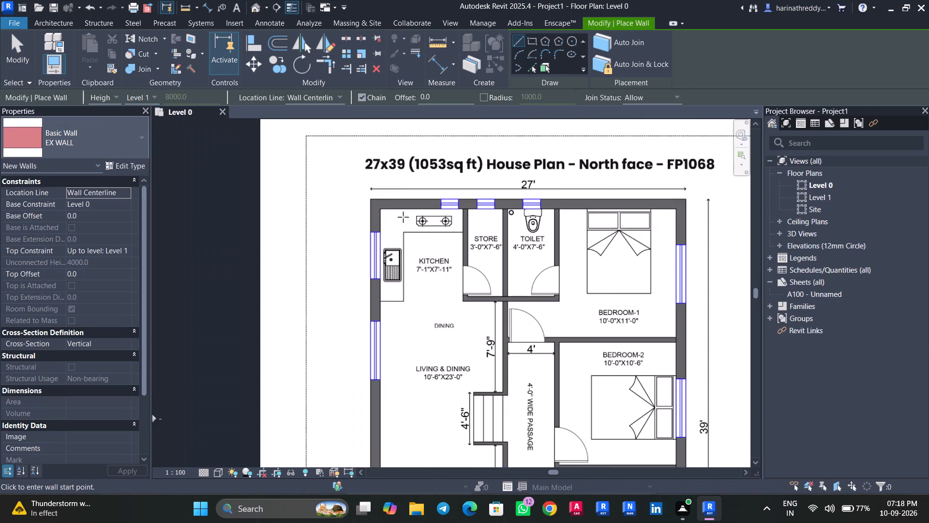
scroll(381, 203, up, 9)
middle_drag(389, 229, 302, 255)
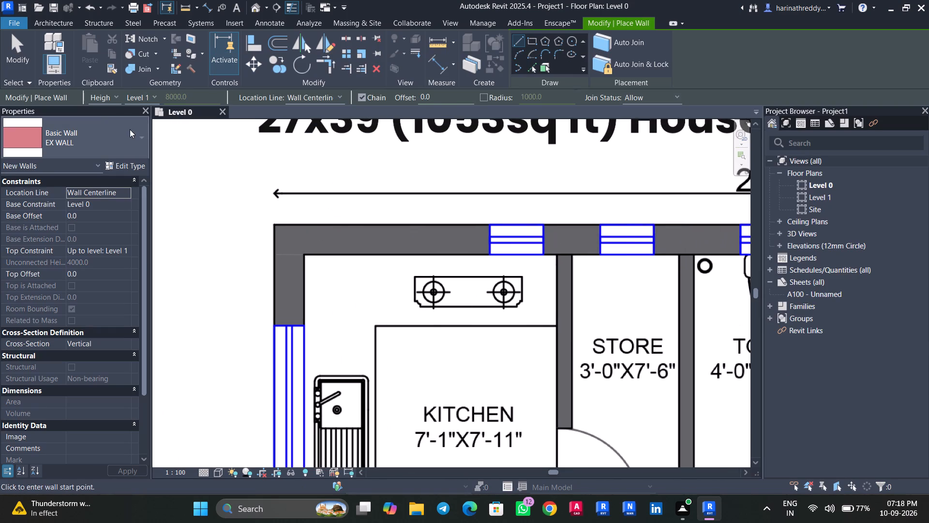
scroll(348, 308, down, 7)
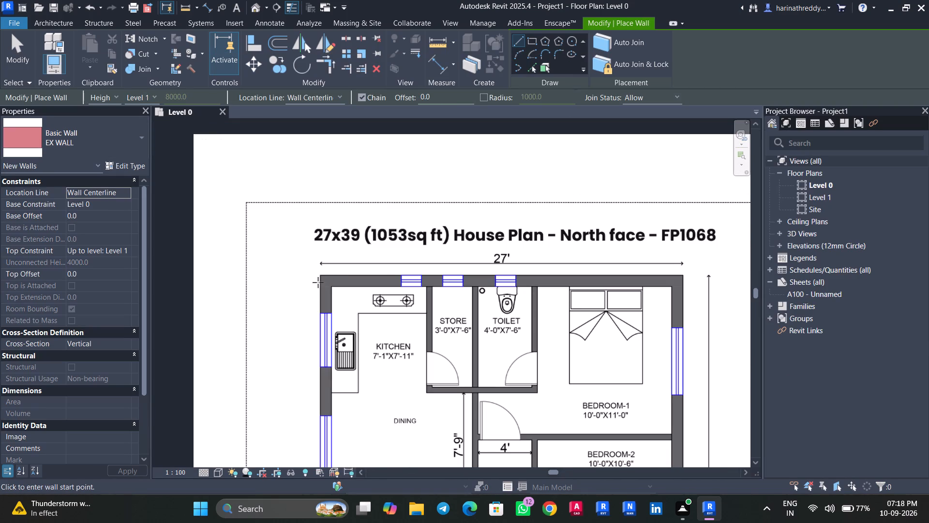
click(321, 280)
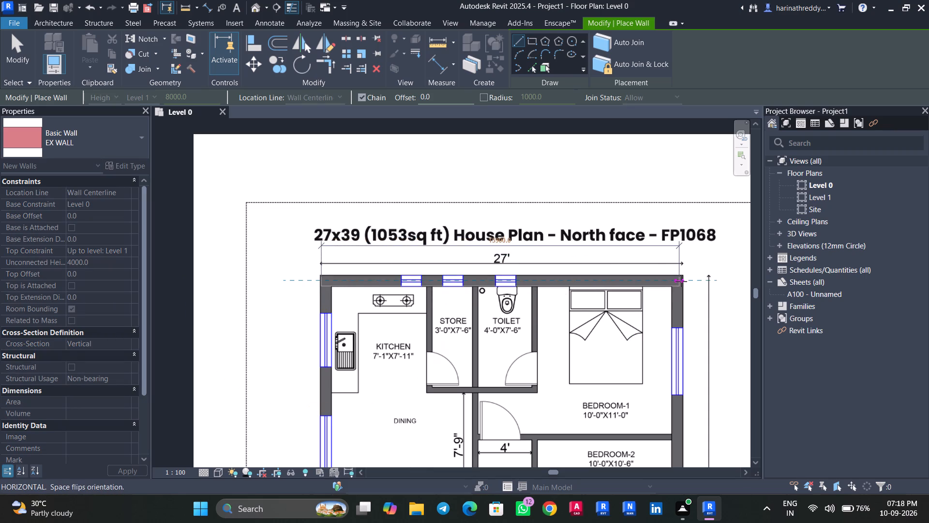
scroll(683, 281, up, 10)
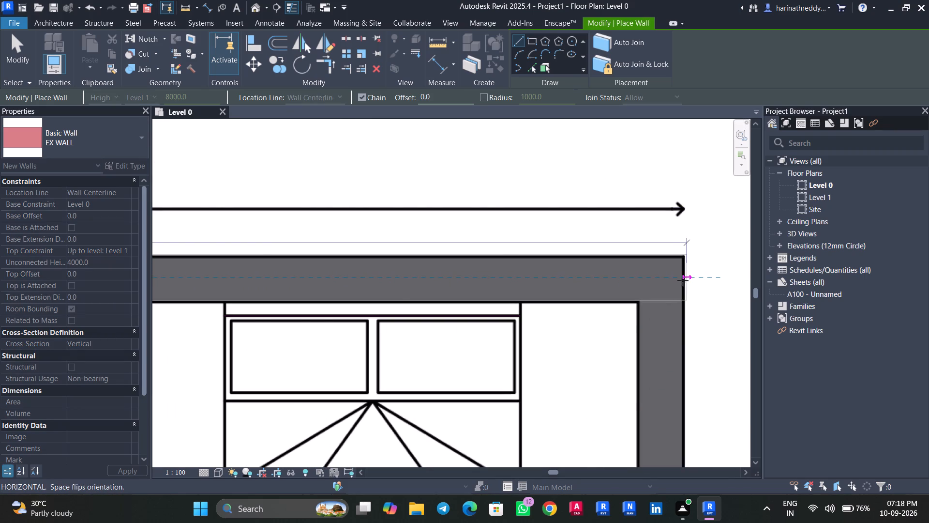
click(683, 280)
key(Escape)
scroll(644, 342, down, 13)
scroll(416, 354, up, 2)
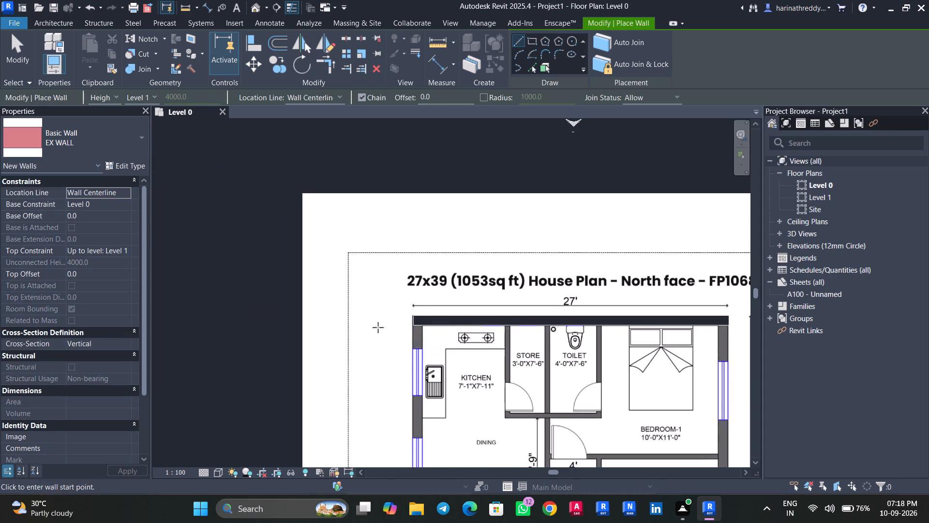
Adjust the Kitchen-corner end of the new 27' wall, shortening the wall to about 16,000 mm.
scroll(396, 329, up, 6)
key(Escape)
click(450, 319)
scroll(441, 323, up, 4)
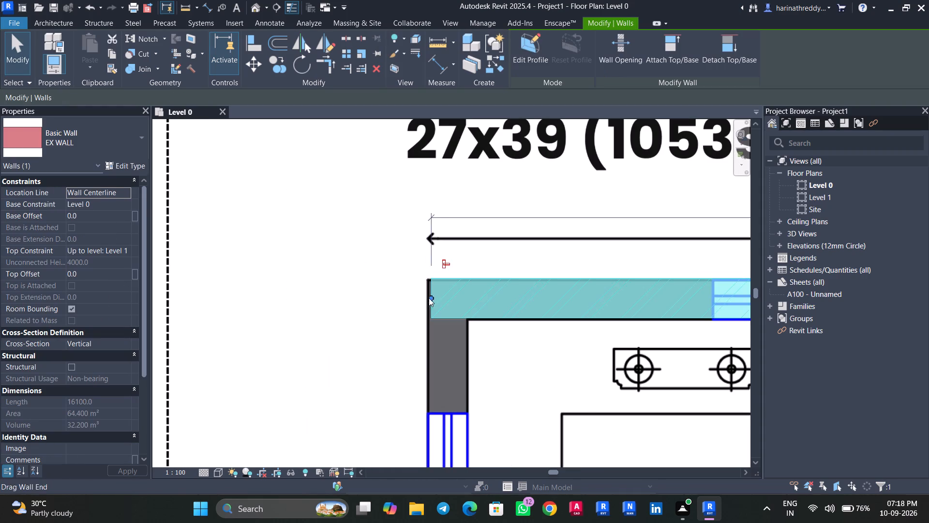
click(429, 295)
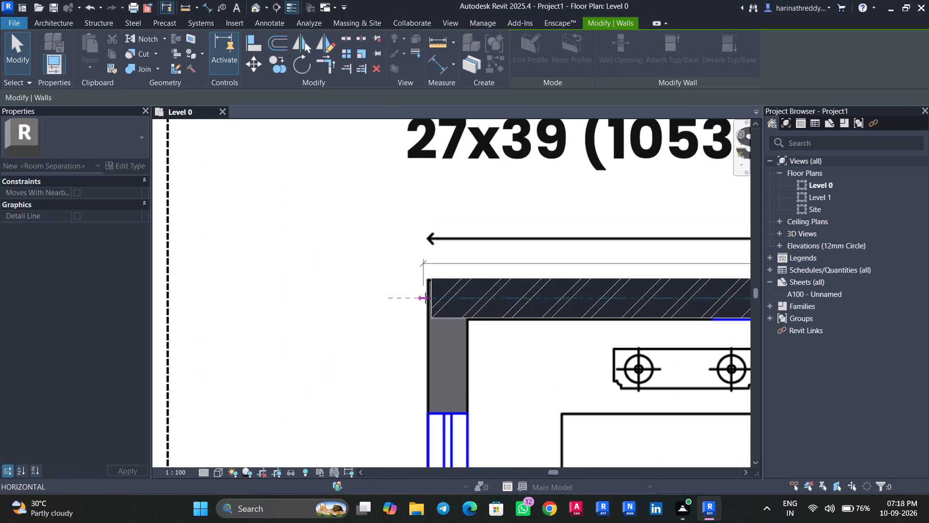
key(Escape)
click(450, 310)
drag(418, 295, 443, 304)
key(Escape)
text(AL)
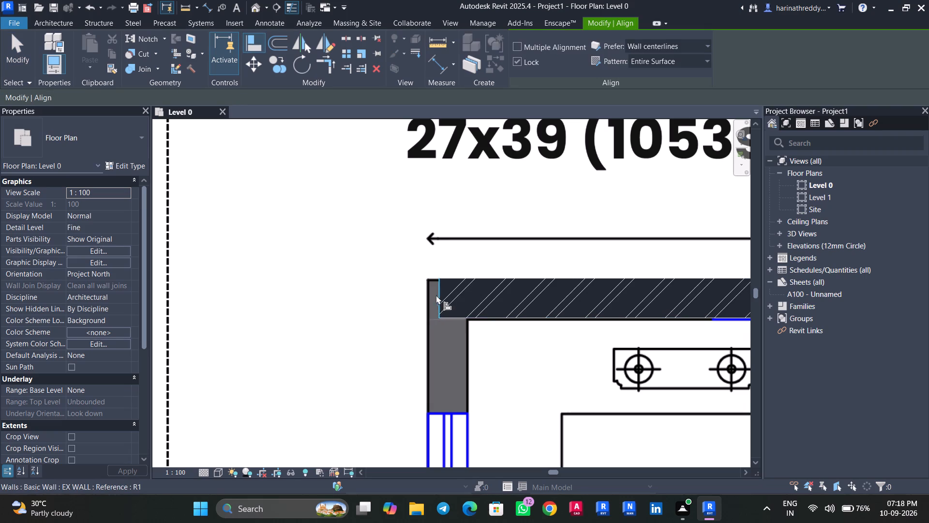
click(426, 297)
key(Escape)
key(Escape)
Nudge the 27' wall outward until its Kitchen end meets the outer corner of the plan image.
click(439, 308)
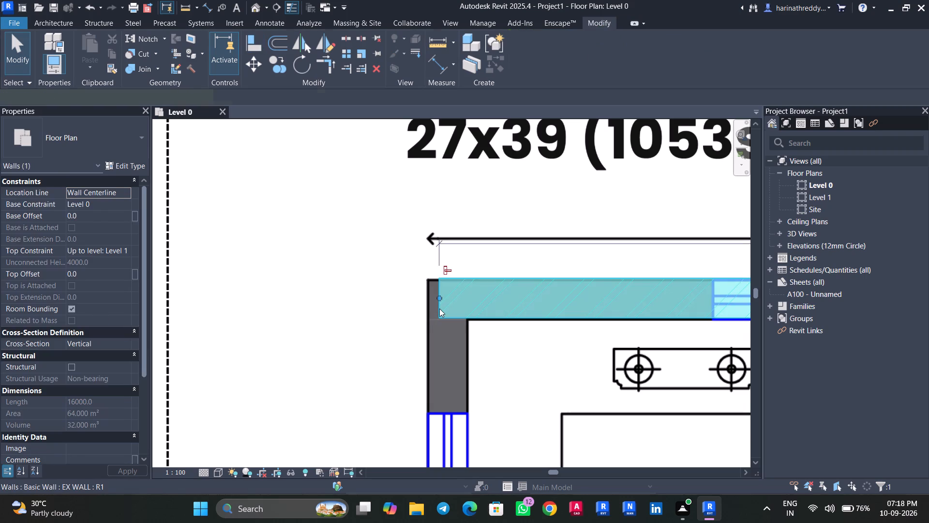
key(Escape)
click(439, 308)
key(Left)
key(Left)
key(Left)
key(Left)
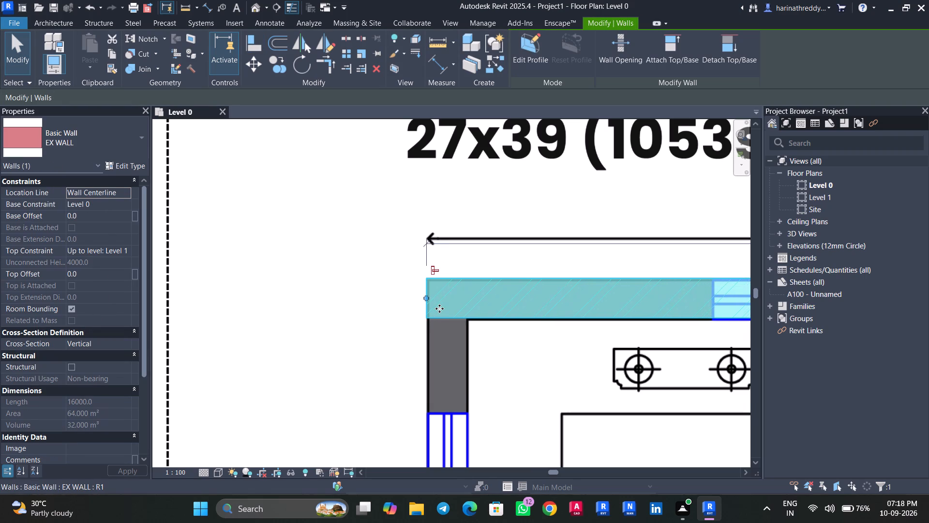
key(Escape)
Nudge the 27' wall toward Bedroom-1 until its end meets the outer corner of the plan image.
scroll(450, 315, down, 8)
scroll(455, 320, up, 1)
middle_drag(530, 342, 165, 300)
scroll(398, 330, down, 2)
scroll(559, 253, up, 7)
click(454, 322)
key(Right)
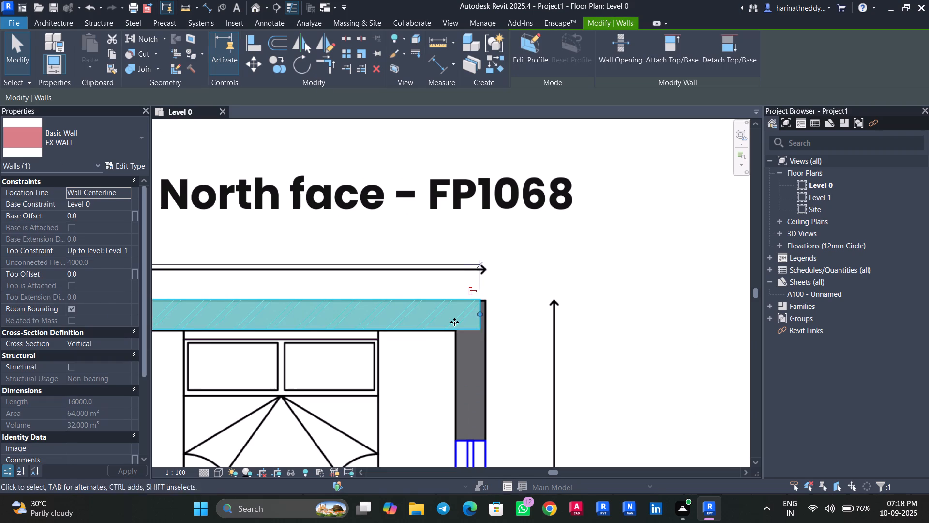
key(Right)
key(Right)
key(Down)
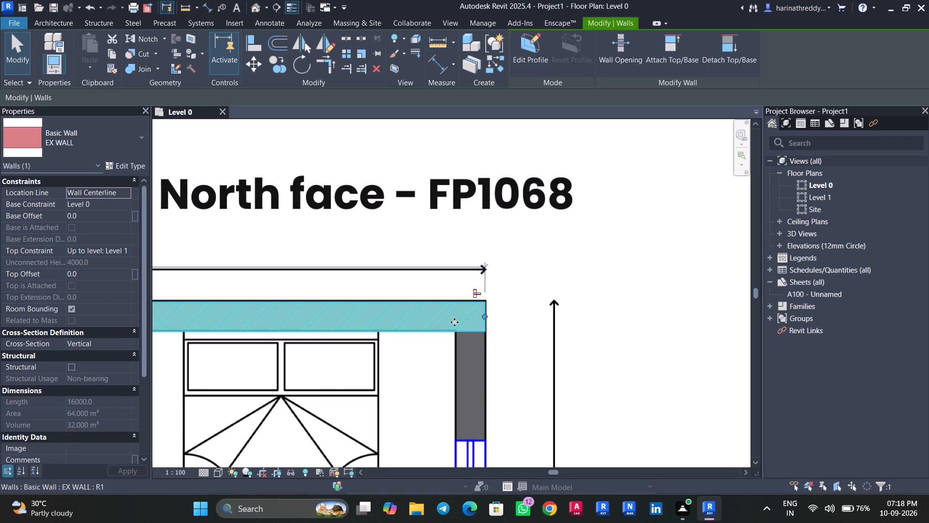
key(Up)
key(Escape)
Draw the 39' exterior wall with location line Finish Face: Exterior, from the Bedroom-1 corner to the outer corner at Bedroom-3.
scroll(454, 322, down, 3)
scroll(454, 322, up, 1)
scroll(454, 322, down, 9)
scroll(490, 333, up, 1)
middle_drag(499, 323, 538, 228)
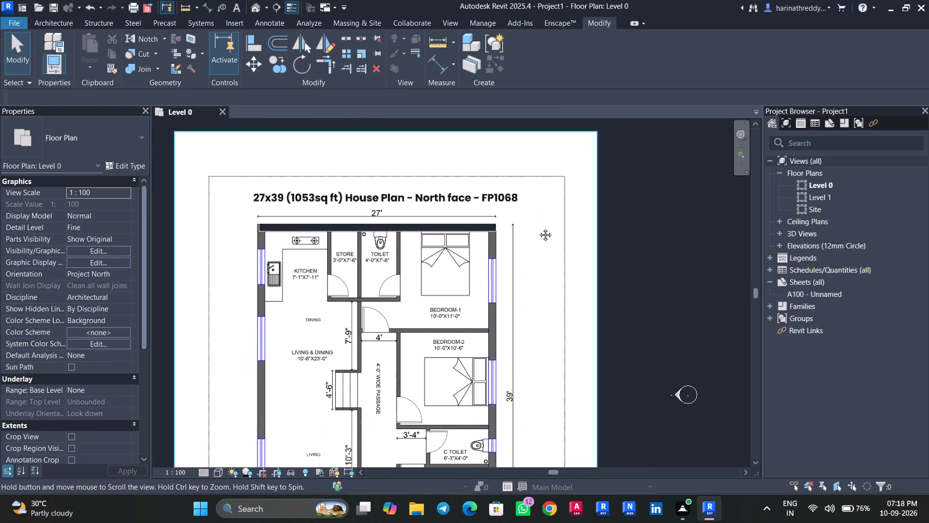
middle_drag(538, 228, 539, 224)
text(WA)
scroll(494, 222, up, 7)
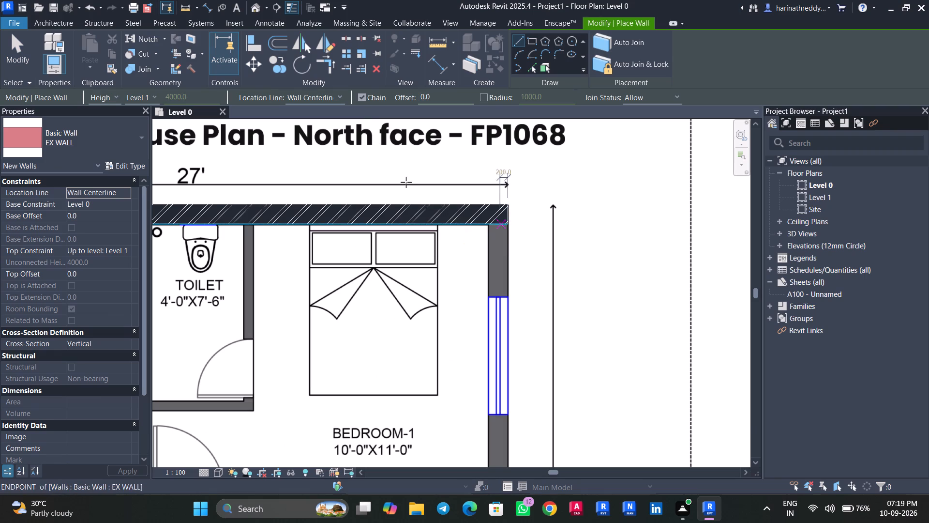
click(296, 94)
click(313, 130)
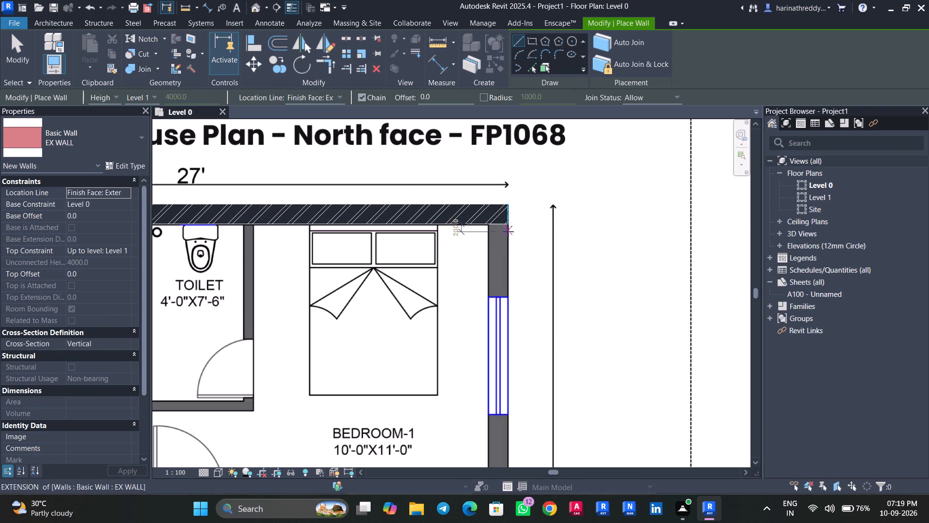
click(505, 226)
middle_drag(506, 369, 518, 65)
scroll(502, 135, down, 2)
scroll(498, 146, up, 1)
scroll(498, 146, down, 8)
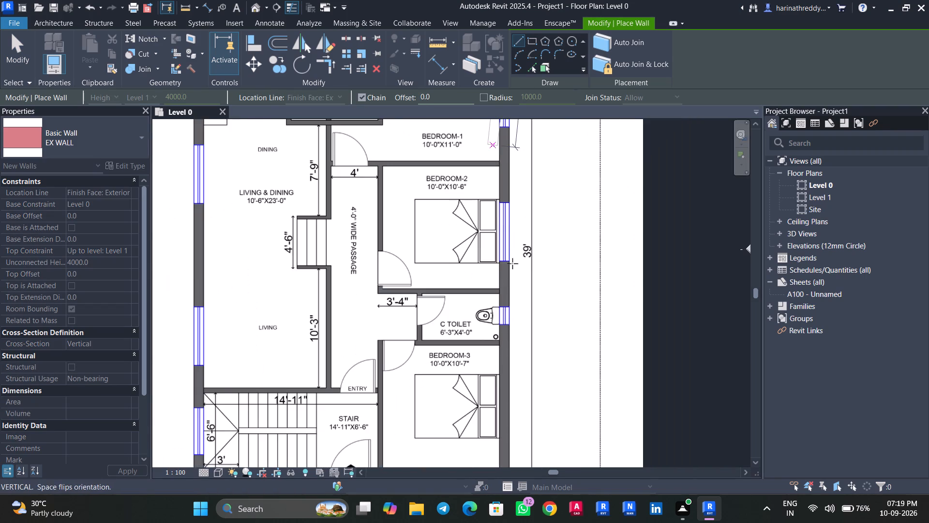
scroll(512, 263, down, 3)
scroll(491, 319, up, 8)
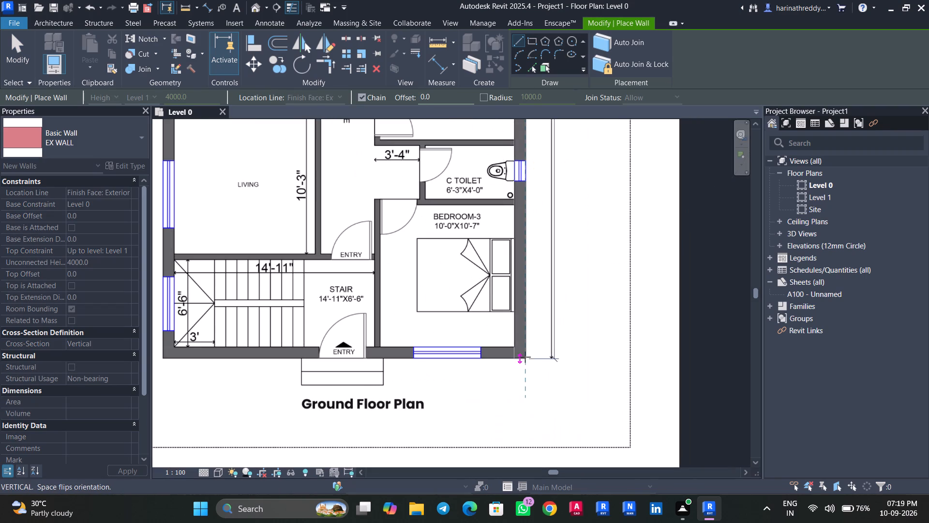
scroll(525, 356, up, 6)
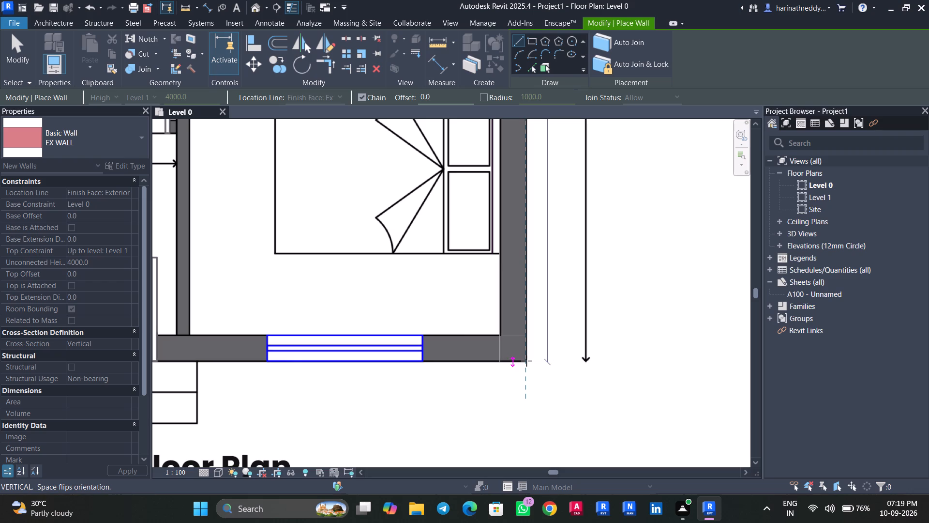
click(525, 361)
key(Escape)
Draw the entry-side exterior wall from the Bedroom-3 corner to the outer corner beside the stair.
scroll(493, 369, down, 6)
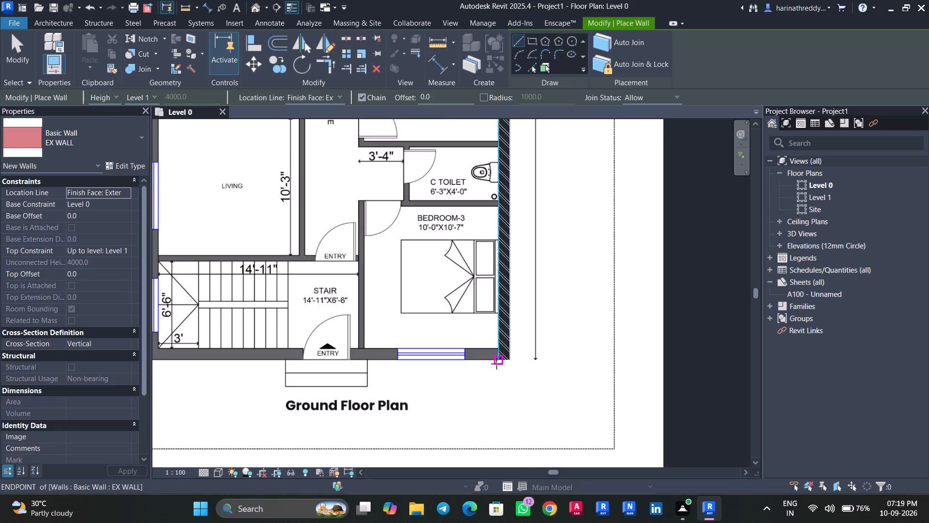
click(499, 361)
middle_drag(499, 361, 700, 330)
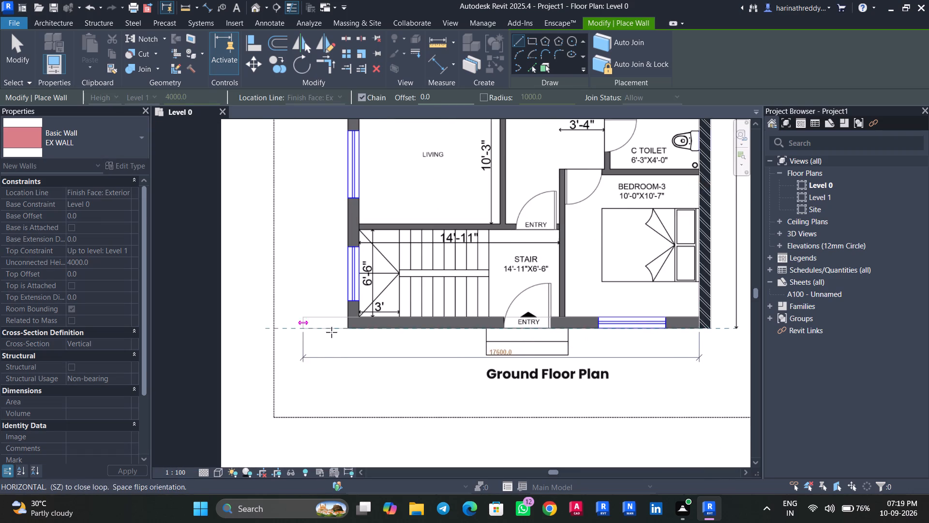
scroll(344, 334, up, 10)
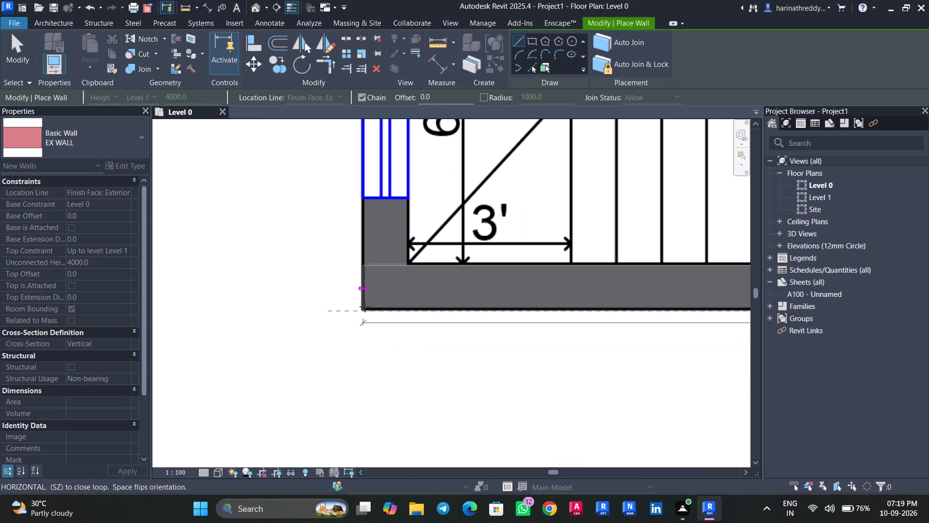
click(362, 307)
key(Escape)
Draw the remaining exterior wall from the stair corner to the Kitchen corner, closing the perimeter.
scroll(351, 325, down, 6)
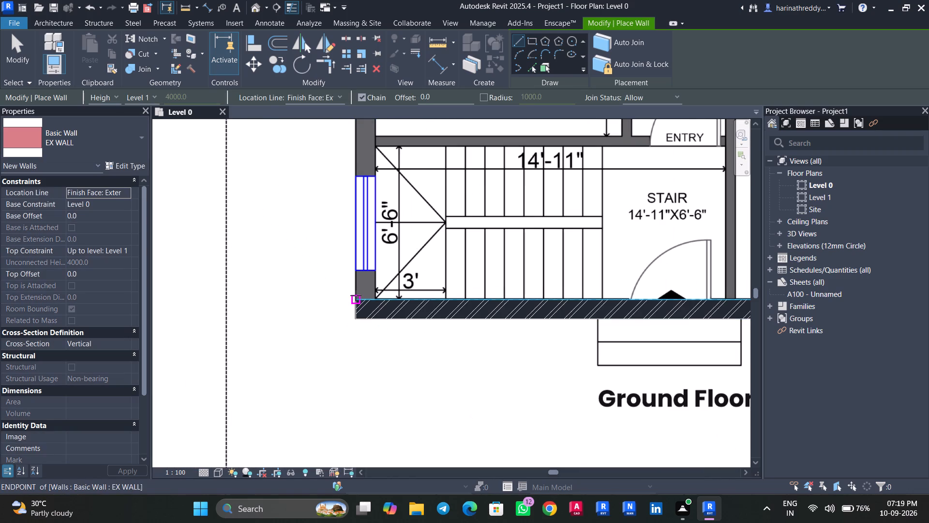
click(356, 295)
scroll(346, 184, down, 4)
middle_drag(355, 169, 386, 493)
middle_drag(395, 195, 397, 288)
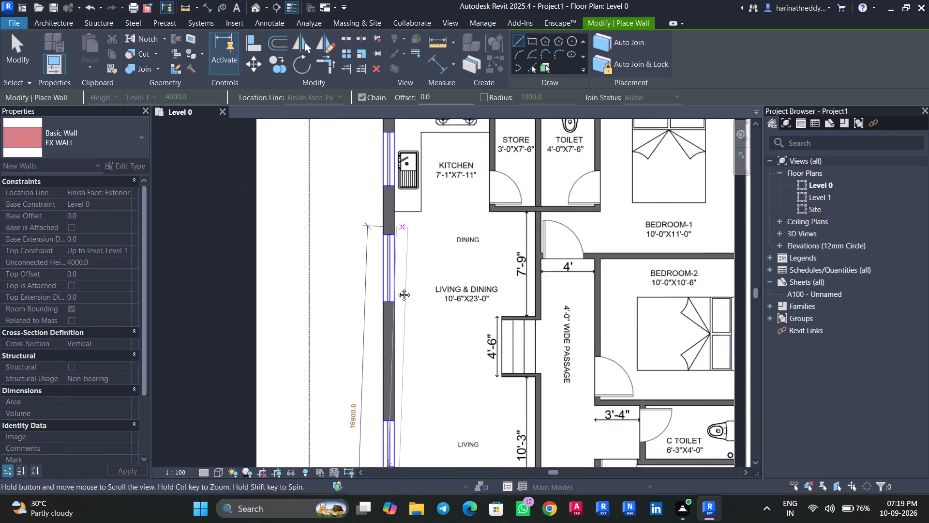
middle_drag(397, 288, 385, 443)
scroll(366, 335, up, 6)
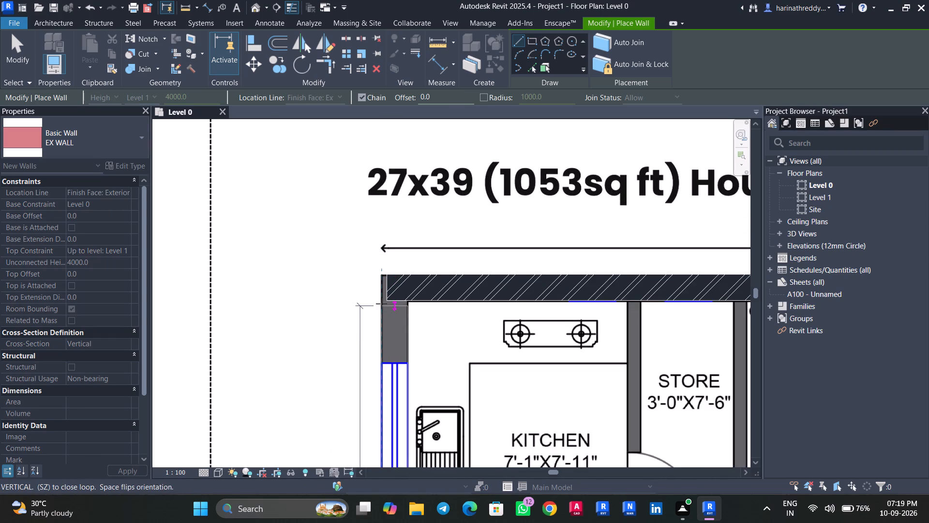
click(383, 299)
key(Escape)
key(Escape)
Open the default 3D view and display the walls with brick material textures at Fine detail level.
scroll(406, 362, down, 9)
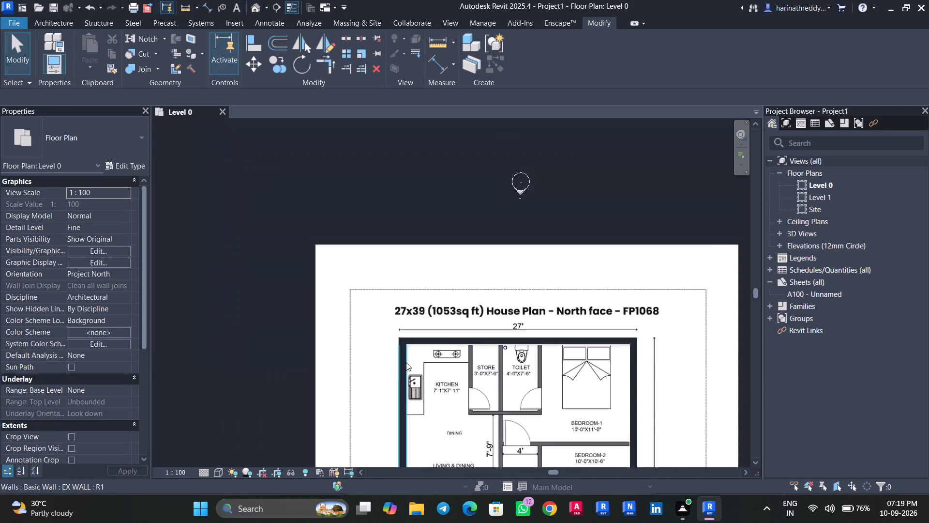
scroll(406, 362, down, 3)
middle_drag(506, 397, 471, 227)
click(258, 11)
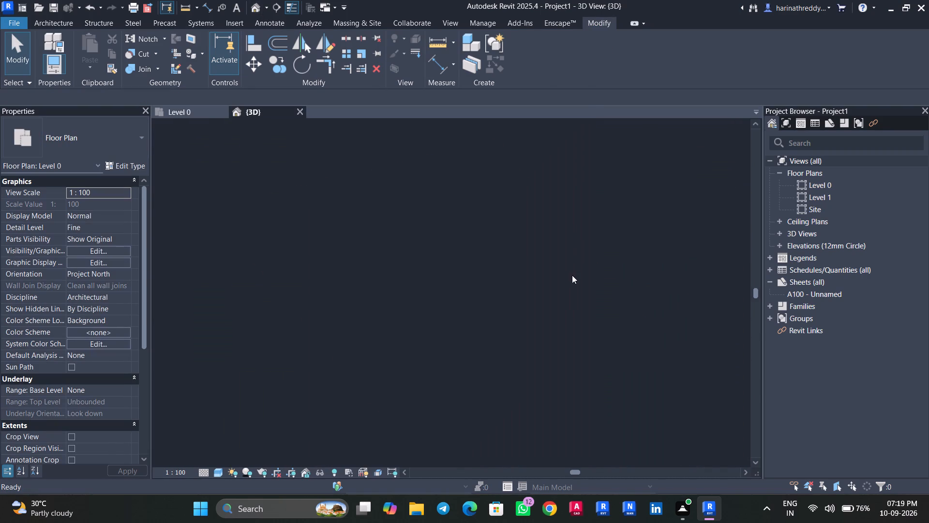
scroll(556, 394, up, 4)
scroll(656, 403, down, 8)
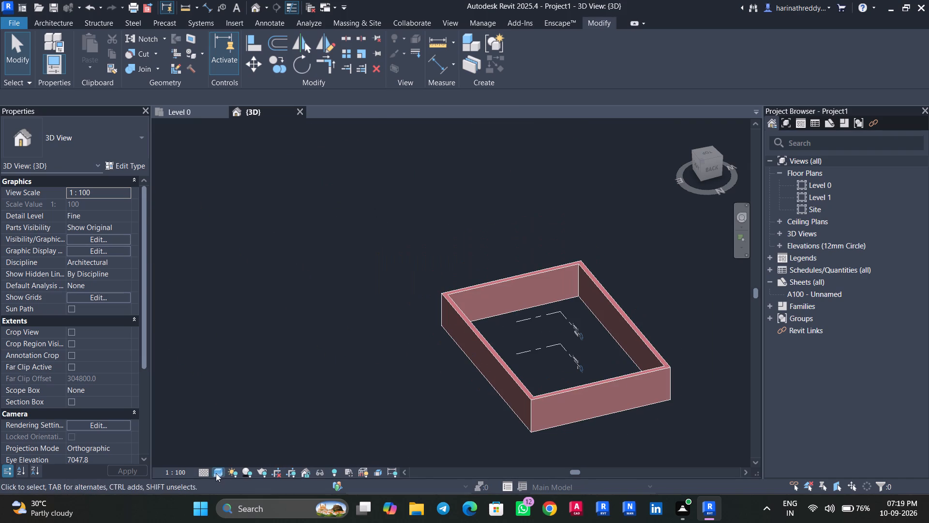
click(214, 473)
click(226, 463)
click(205, 470)
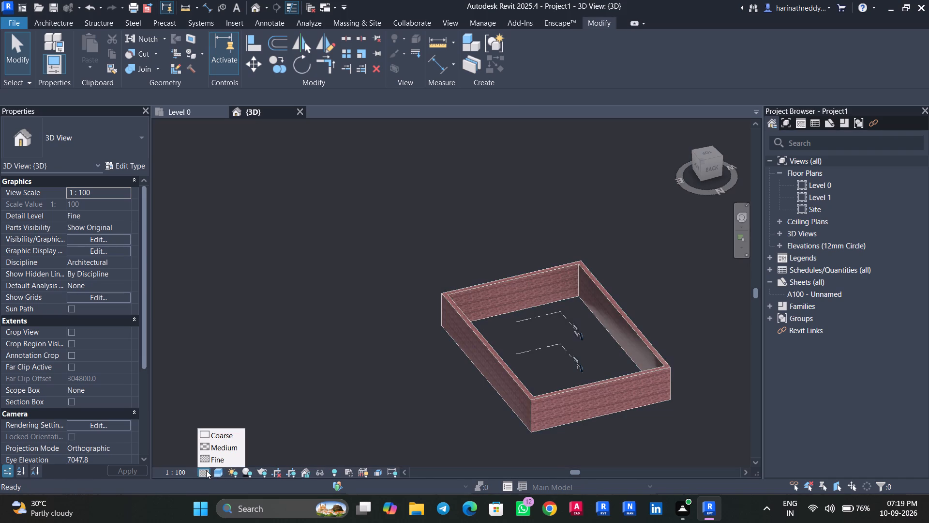
click(212, 461)
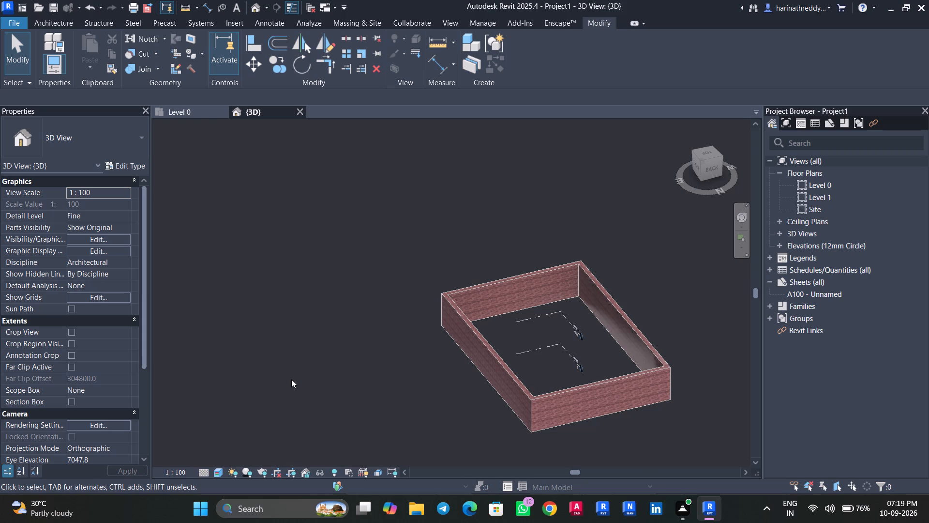
scroll(719, 369, up, 7)
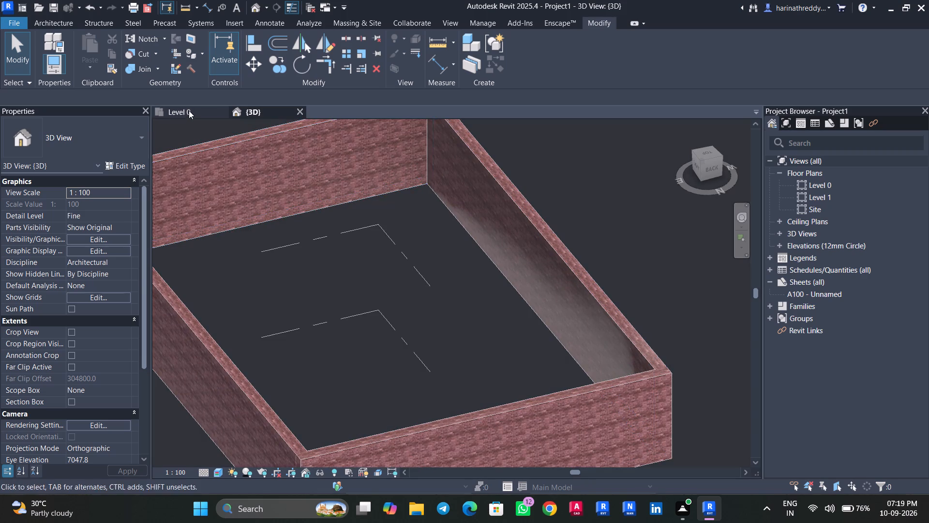
Return to the Level 0 floor plan, focusing on the Kitchen, Store and Dining area.
click(189, 110)
scroll(419, 279, up, 1)
scroll(419, 279, down, 1)
scroll(419, 279, up, 7)
middle_drag(390, 214, 393, 360)
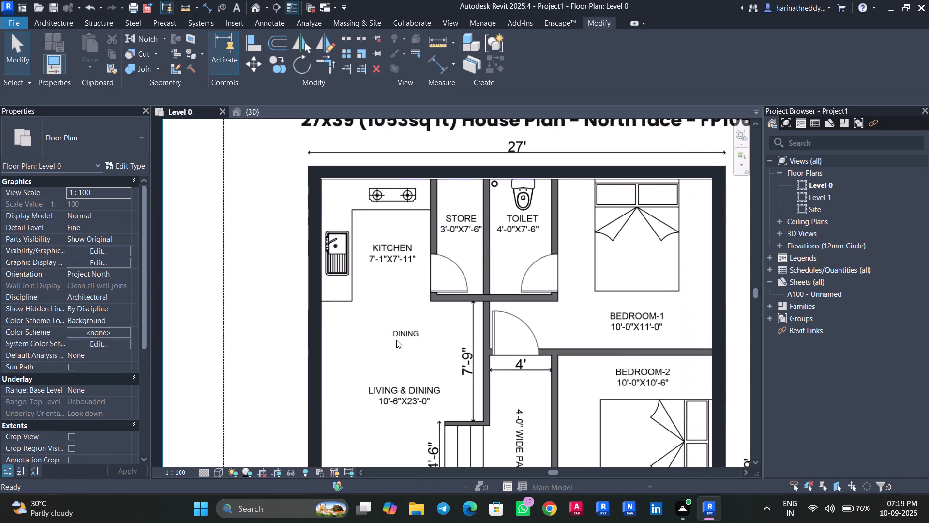
Measure the drawn thickness of the Kitchen–Store partition on the PDF plan using the Scale tool, leaving the image unscaled.
scroll(479, 265, up, 3)
click(374, 231)
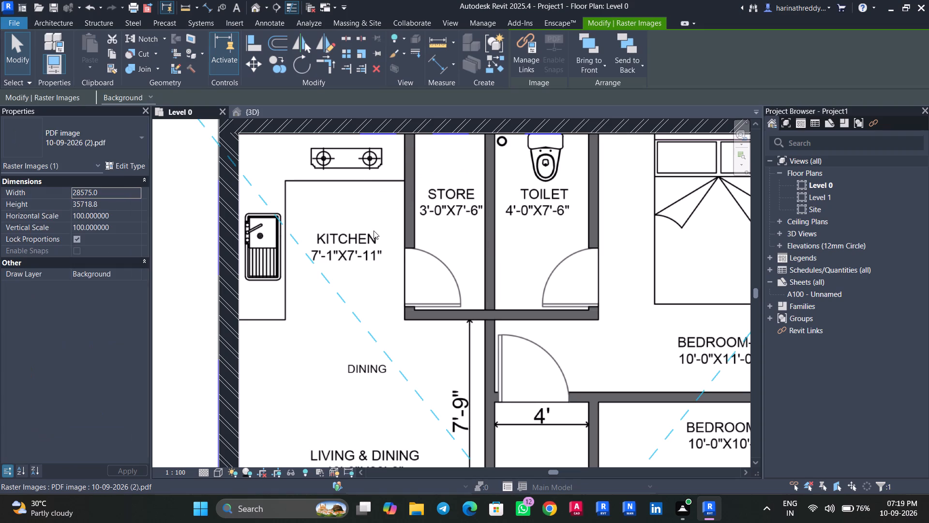
click(358, 54)
scroll(425, 186, up, 5)
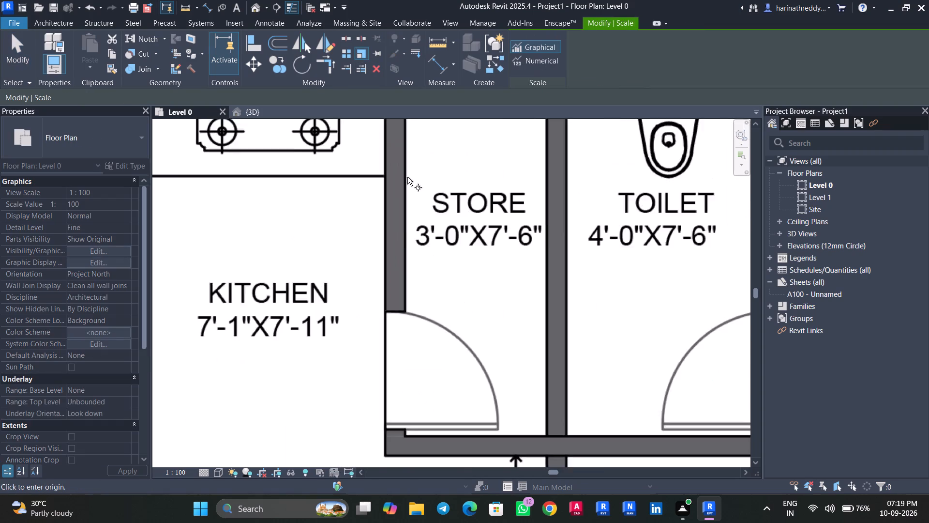
scroll(407, 177, up, 1)
scroll(407, 177, down, 1)
middle_drag(407, 179, 440, 378)
scroll(440, 378, up, 1)
scroll(409, 288, up, 5)
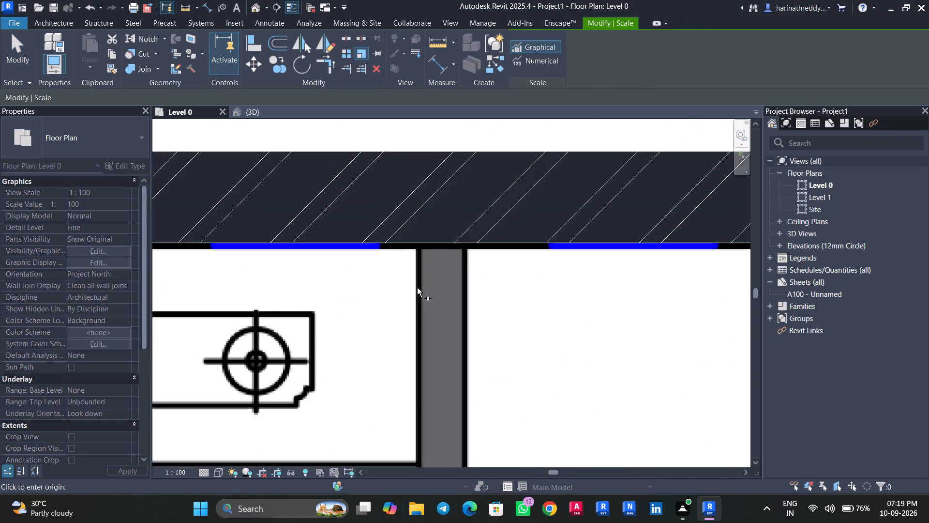
click(416, 288)
key(Escape)
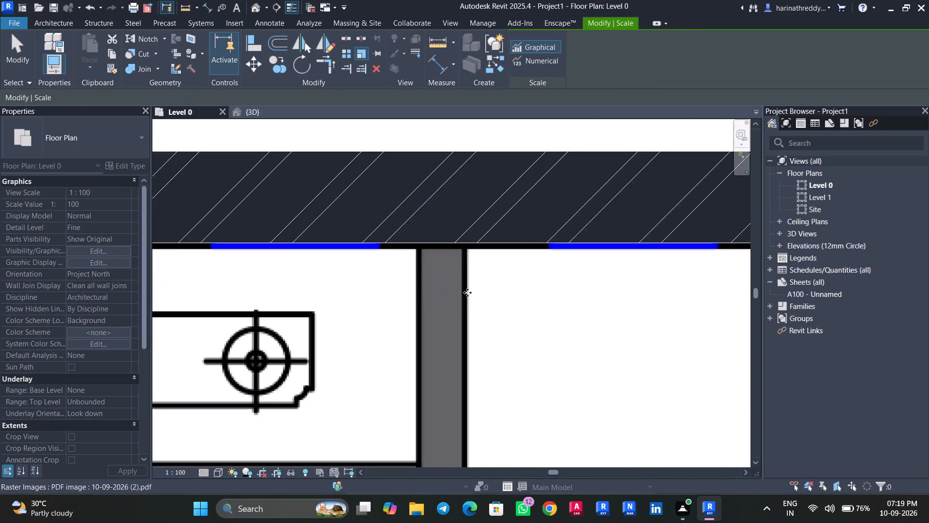
scroll(483, 304, down, 10)
scroll(482, 303, up, 1)
scroll(482, 303, down, 6)
scroll(515, 339, down, 8)
key(Escape)
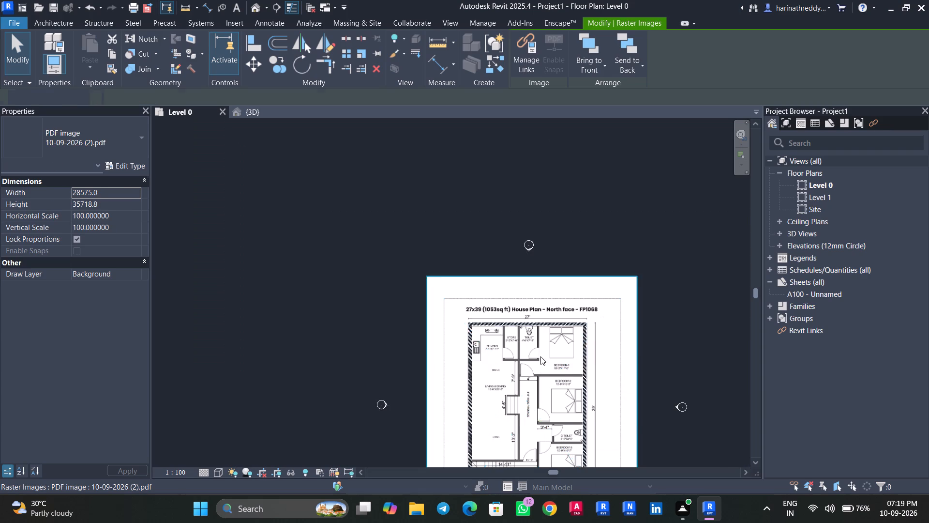
Create a new wall type named 300MM WALL by duplicating EX WALL, with its structure thickness set to 300 mm.
scroll(527, 340, up, 4)
middle_drag(527, 340, 488, 228)
scroll(488, 229, up, 1)
text(WA)
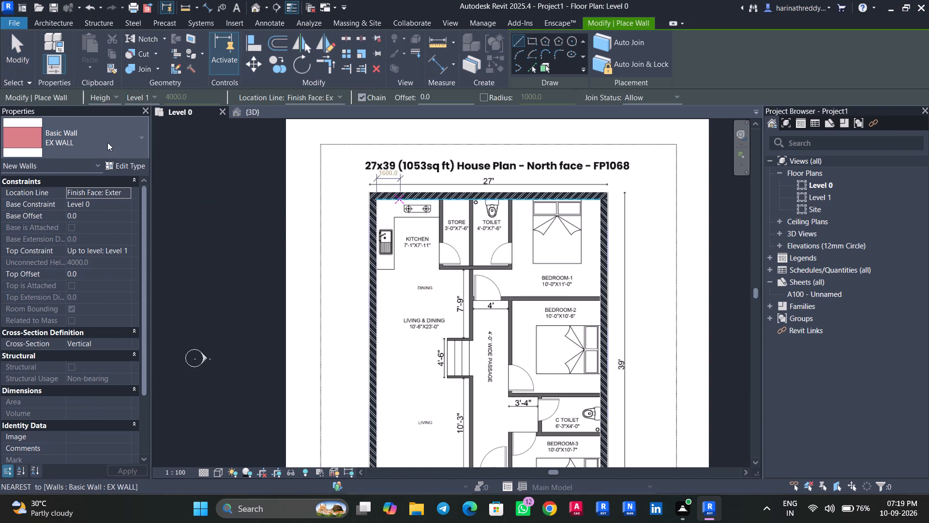
click(131, 166)
click(898, 106)
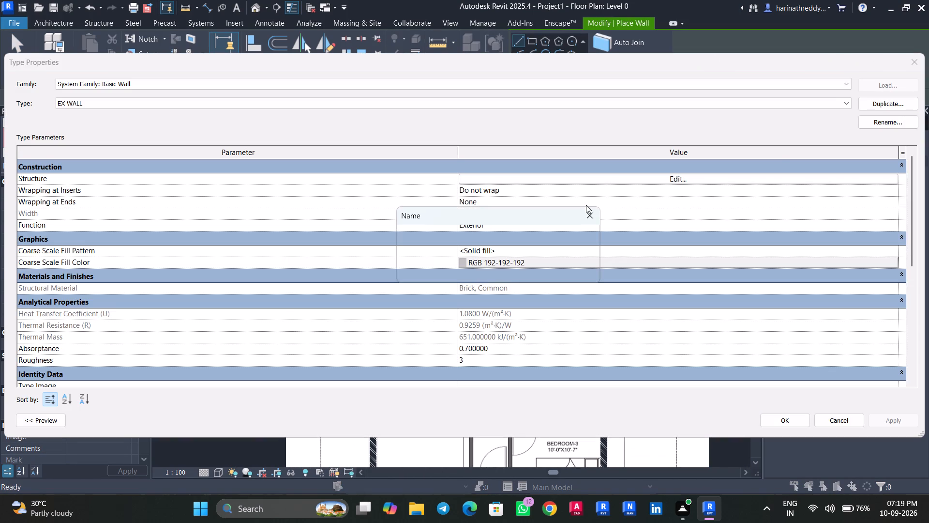
text(300)
text(MM WALL)
key(Return)
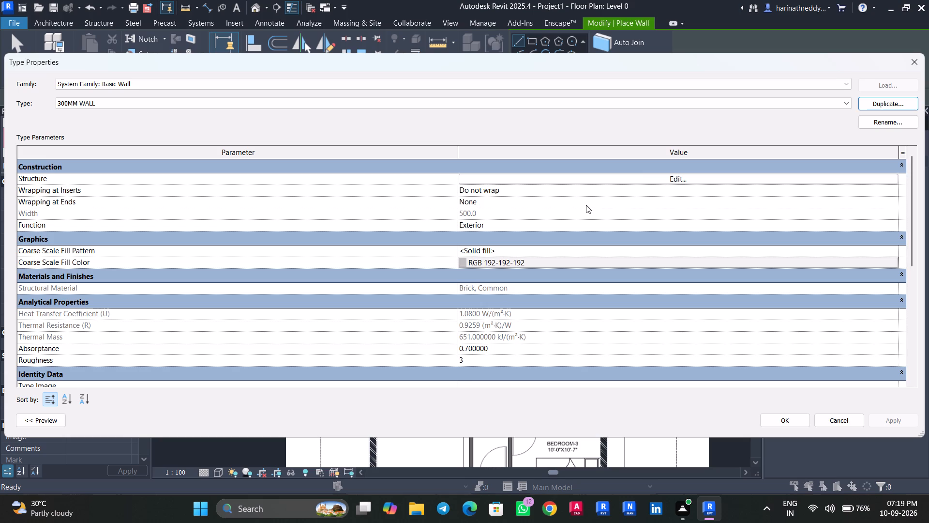
click(644, 178)
click(517, 181)
text(300)
click(795, 394)
click(885, 415)
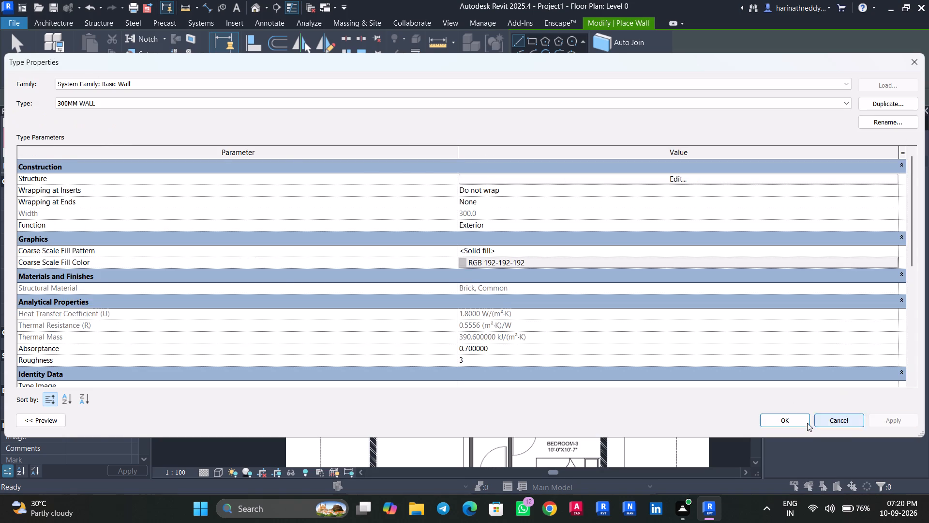
click(780, 418)
Draw a 300MM WALL about 4700 mm long between Kitchen and Store, from the exterior wall to the Dining corner.
scroll(458, 215, up, 11)
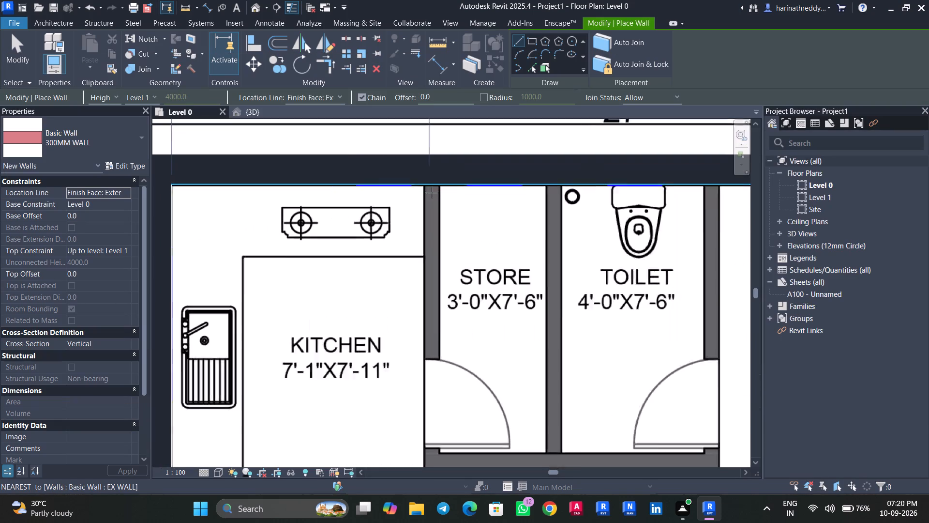
scroll(432, 193, up, 1)
click(444, 180)
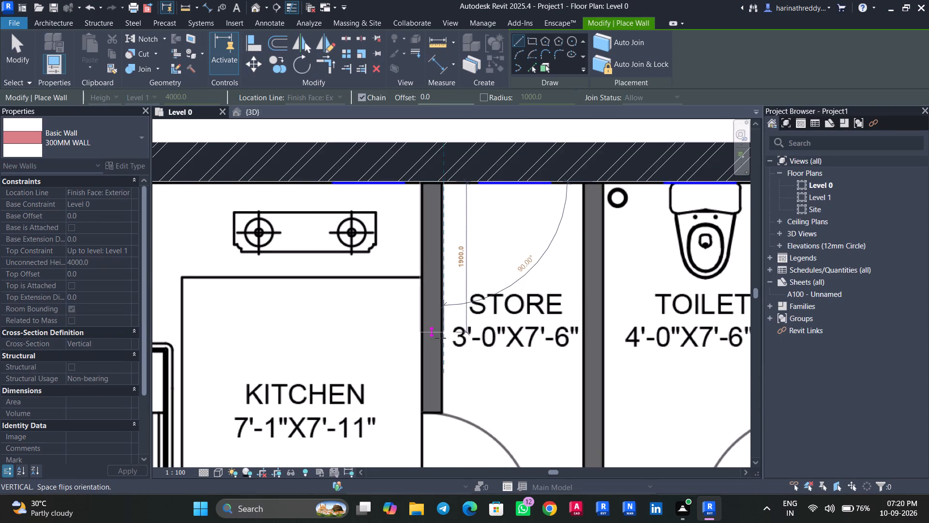
middle_drag(441, 338, 468, 117)
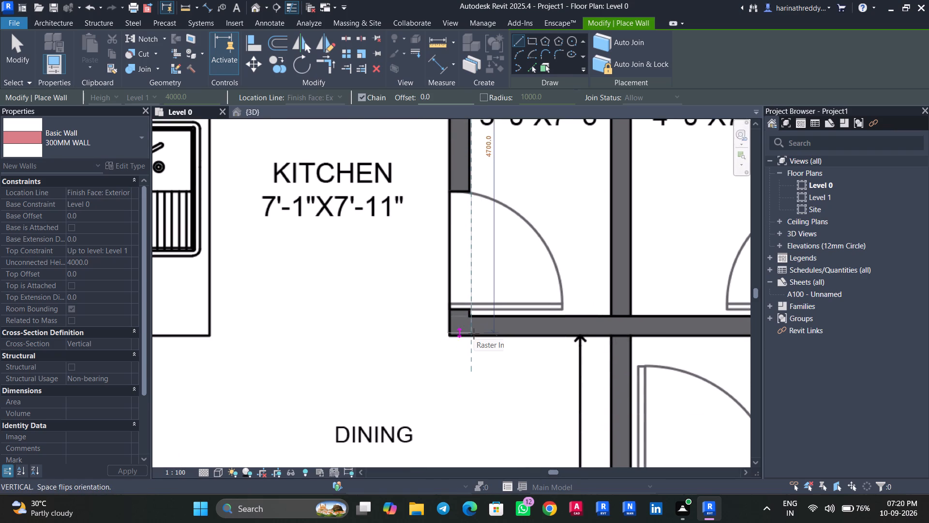
click(473, 337)
scroll(472, 340, down, 4)
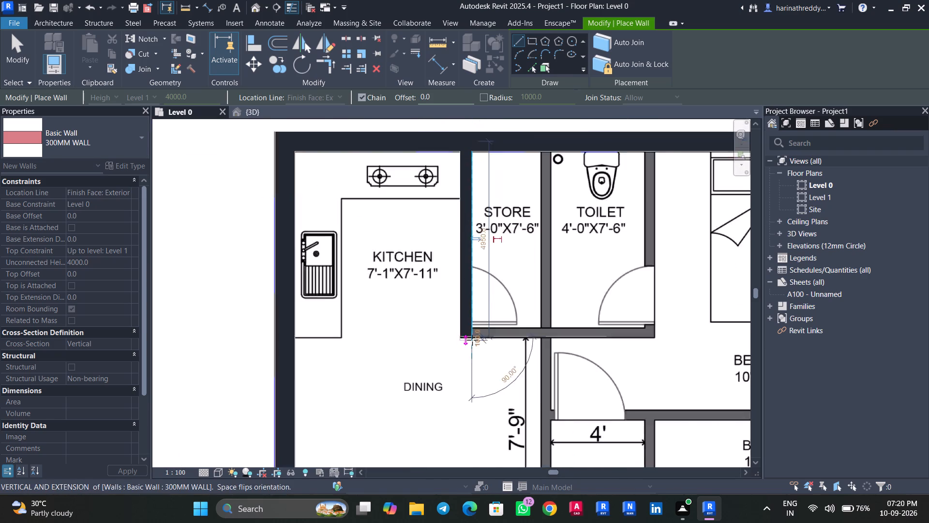
scroll(472, 340, down, 3)
key(Escape)
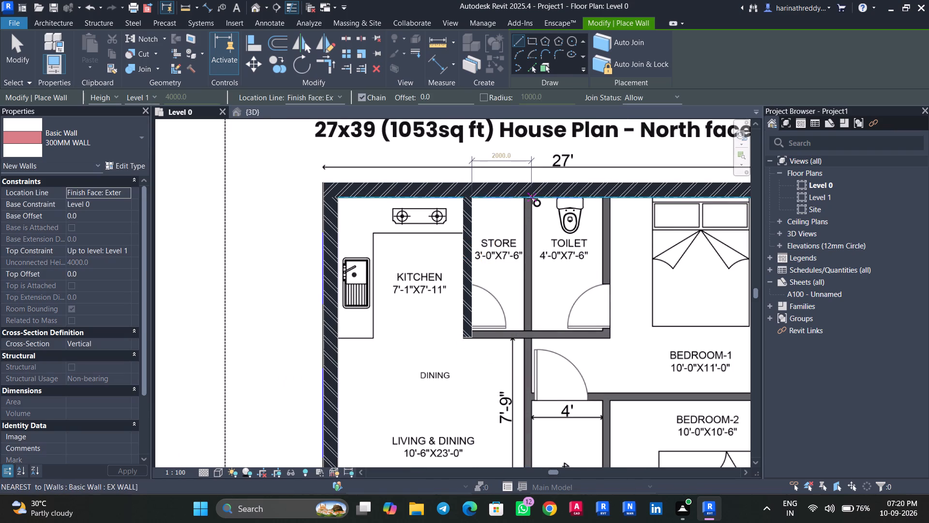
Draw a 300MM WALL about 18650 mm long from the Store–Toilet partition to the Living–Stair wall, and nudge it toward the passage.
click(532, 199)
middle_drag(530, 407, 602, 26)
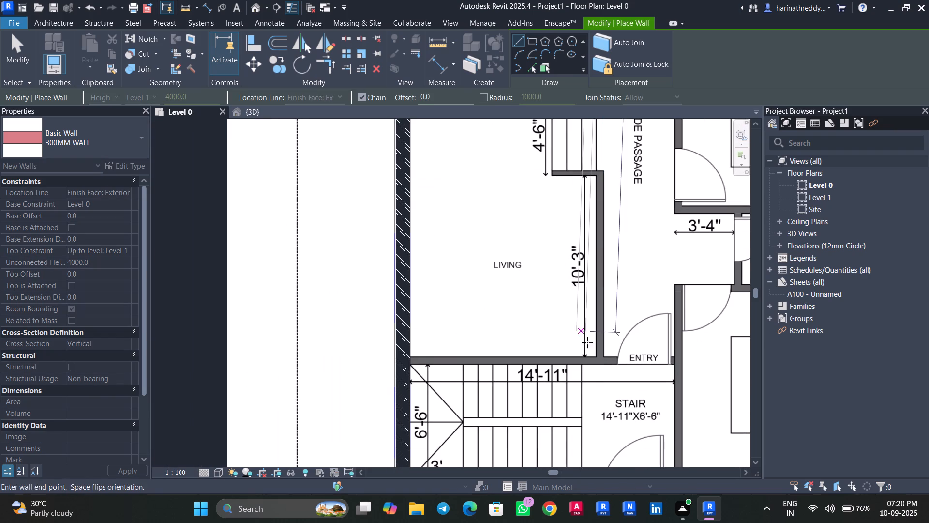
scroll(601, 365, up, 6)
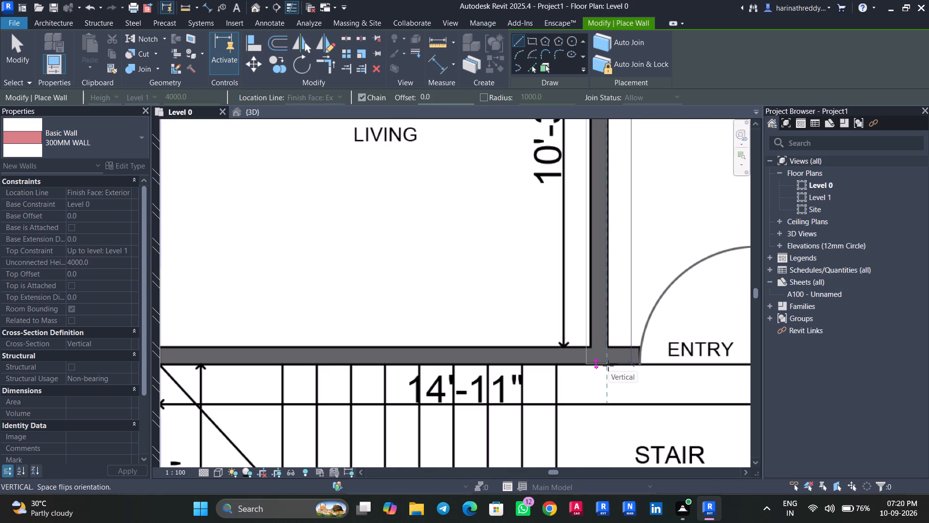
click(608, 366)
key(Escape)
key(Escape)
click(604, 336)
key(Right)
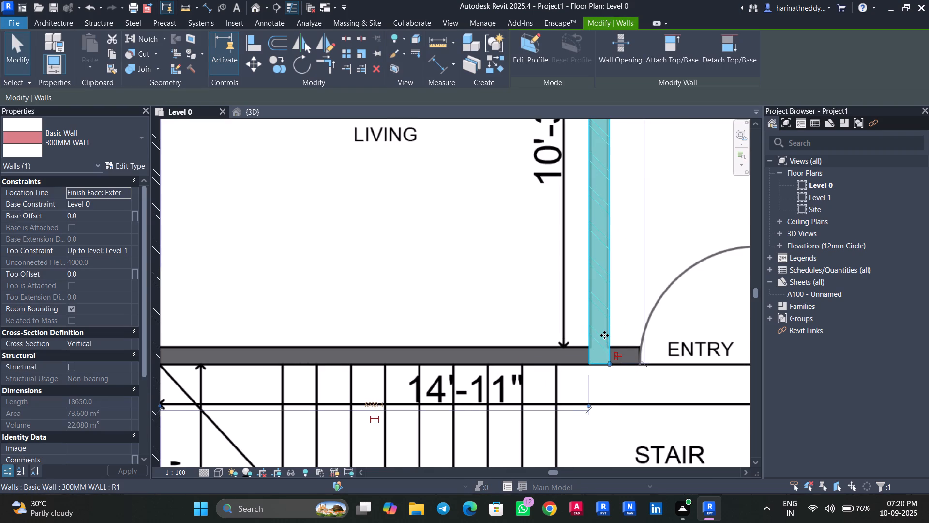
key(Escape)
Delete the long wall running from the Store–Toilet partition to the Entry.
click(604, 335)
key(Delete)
Draw a 300MM WALL about 4700 mm long between Toilet and Bedroom-1, from the exterior wall to the Toilet's lower corner.
scroll(604, 335, down, 3)
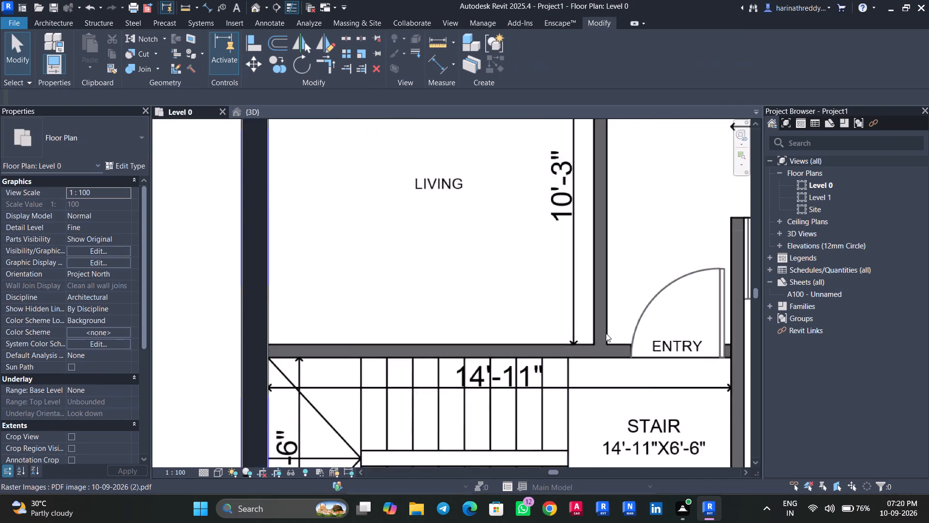
scroll(606, 333, down, 7)
middle_drag(627, 237, 589, 417)
scroll(573, 214, up, 5)
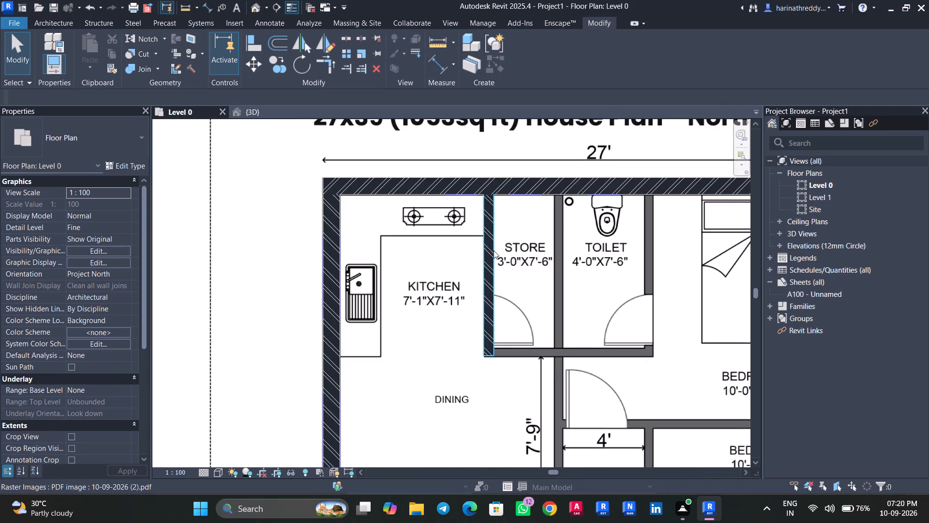
middle_drag(591, 292, 537, 219)
scroll(537, 219, up, 1)
text(WA)
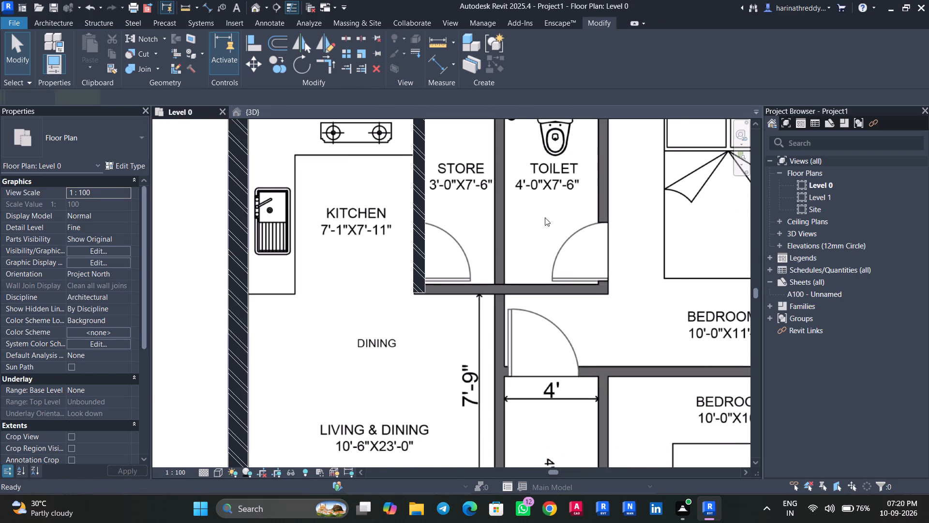
scroll(545, 217, up, 1)
middle_drag(545, 217, 550, 401)
click(622, 277)
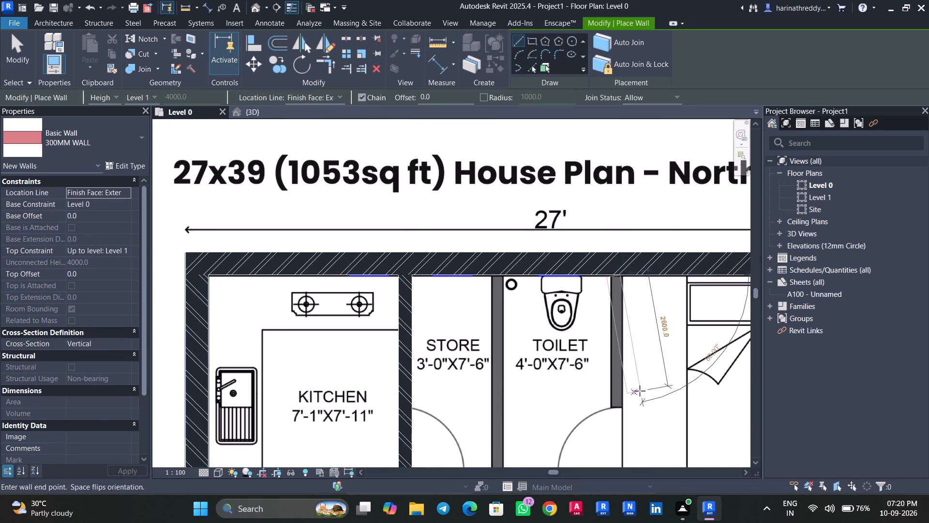
middle_drag(638, 387, 660, 184)
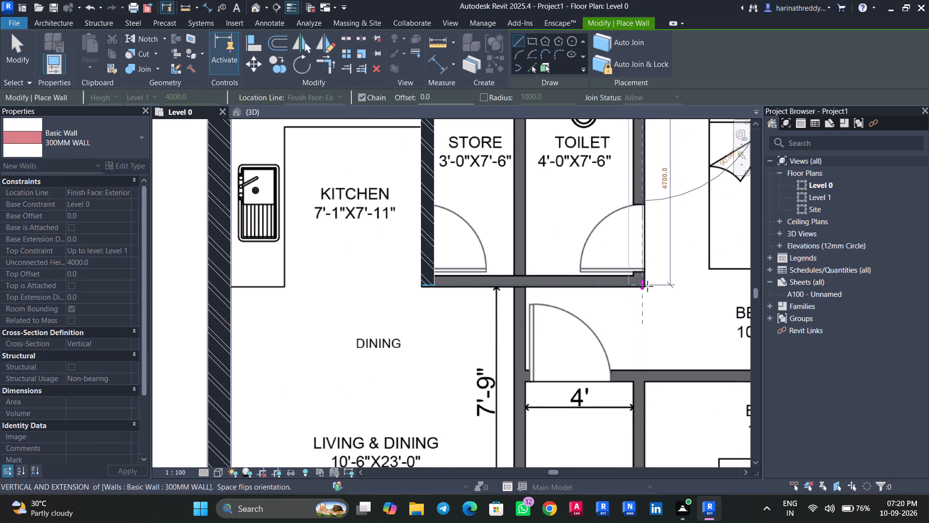
scroll(645, 288, up, 2)
click(645, 288)
key(Escape)
key(Escape)
Nudge the Toilet–Bedroom-1 wall two increments toward Bedroom-1 and check its alignment with the PDF partition.
click(639, 252)
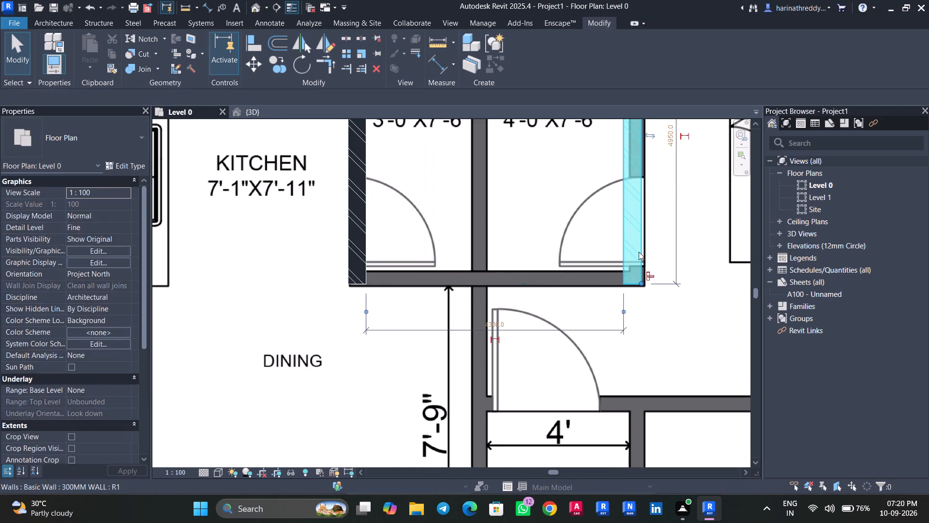
key(Right)
key(Right)
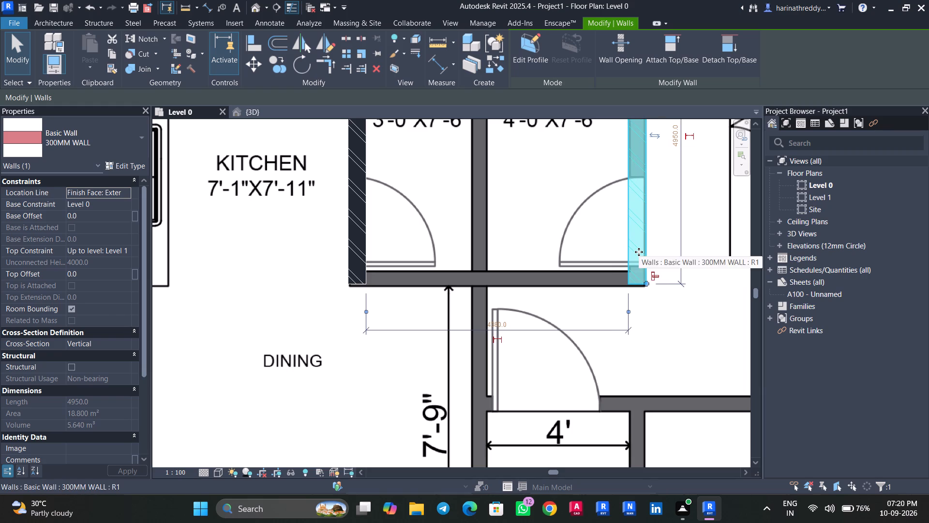
key(Escape)
middle_drag(654, 202, 670, 408)
scroll(669, 408, up, 1)
click(650, 361)
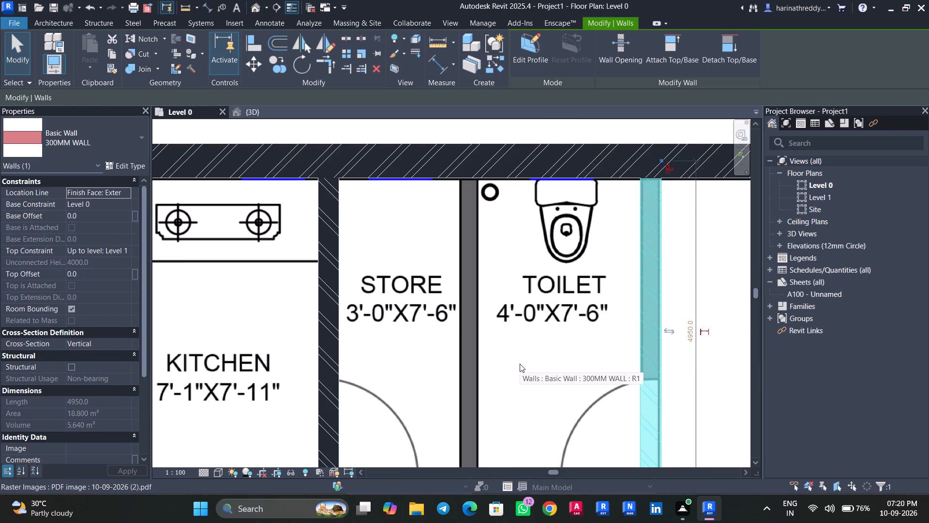
key(Escape)
Draw a 300MM WALL between Store and Toilet, from the exterior wall to the partition along the Dining side.
text(WA)
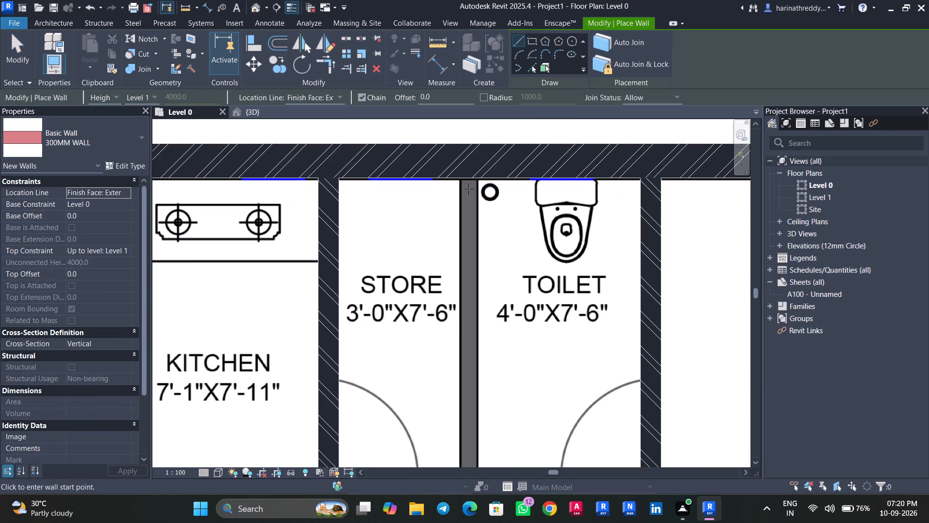
click(476, 179)
middle_drag(481, 332, 518, 98)
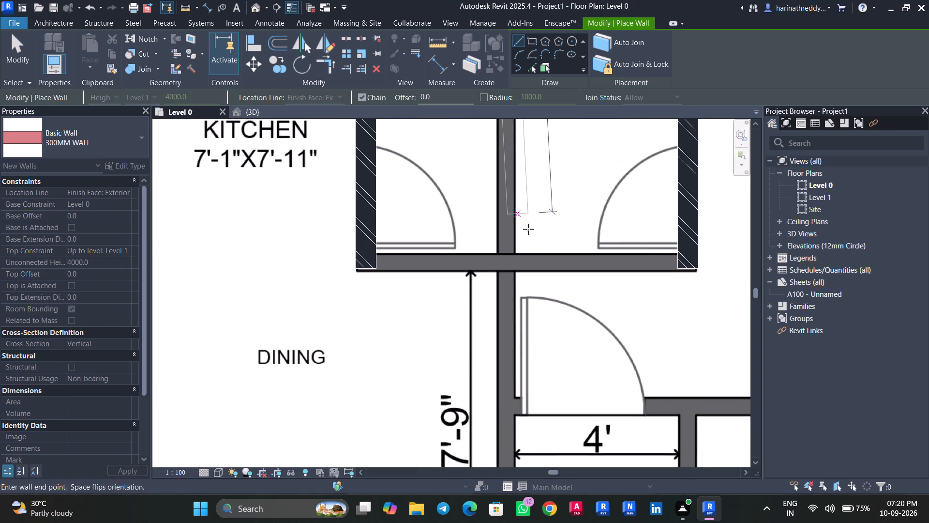
click(520, 272)
key(Escape)
key(Escape)
key(Escape)
key(Escape)
Measure the drawn thickness of the partition below the Toilet on the PDF using the Scale tool, leaving the image unscaled.
click(570, 292)
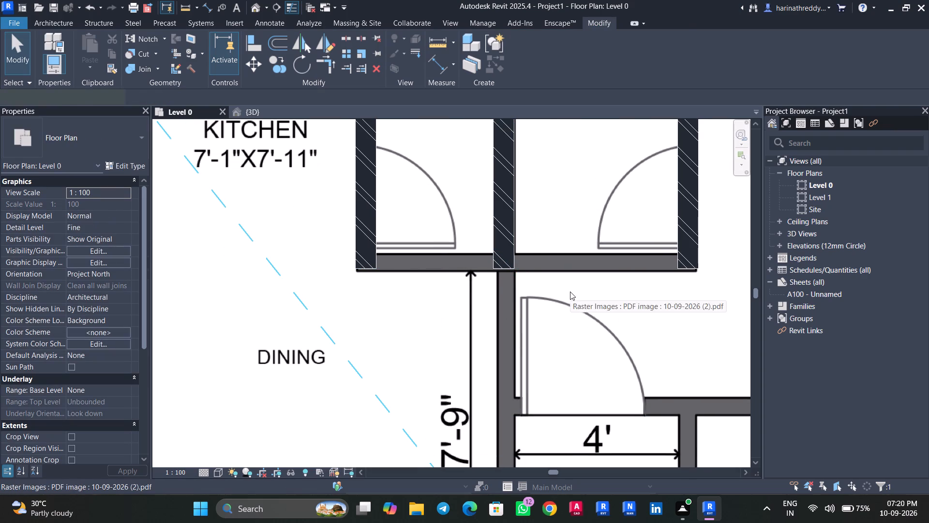
click(360, 55)
scroll(554, 270, up, 3)
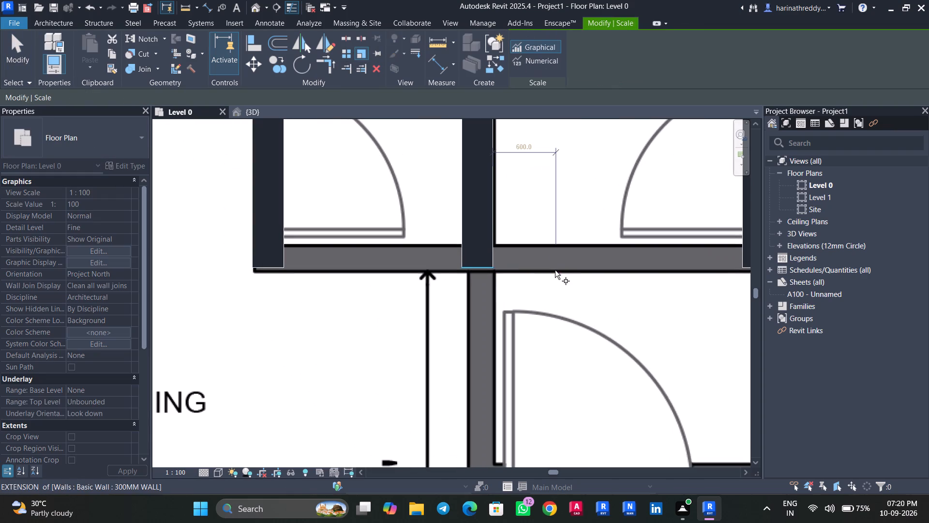
key(grave)
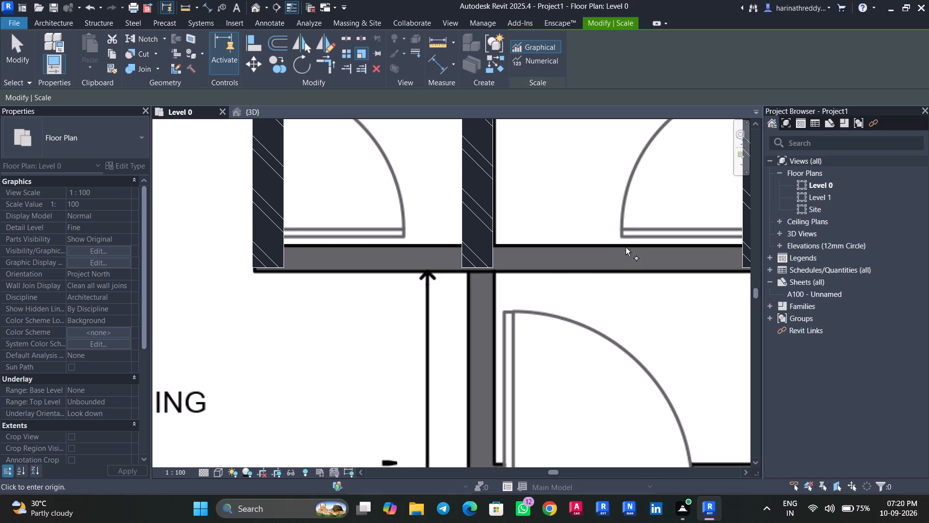
click(626, 244)
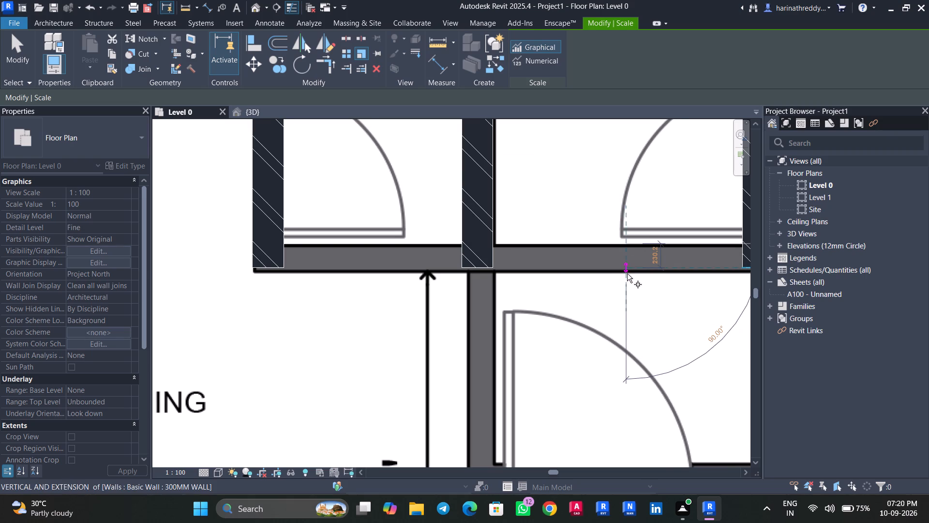
scroll(627, 274, down, 1)
scroll(627, 274, up, 10)
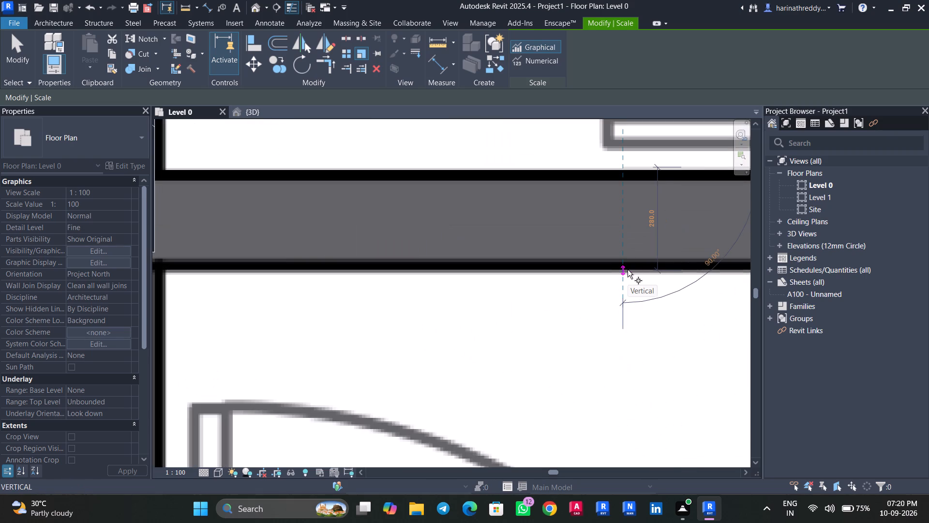
key(Escape)
key(Escape)
Select all three 300MM WALL partitions around Store and Toilet and duplicate their wall type as 280MM WALL.
scroll(604, 332, up, 1)
scroll(604, 332, down, 14)
scroll(605, 327, up, 1)
scroll(605, 326, down, 3)
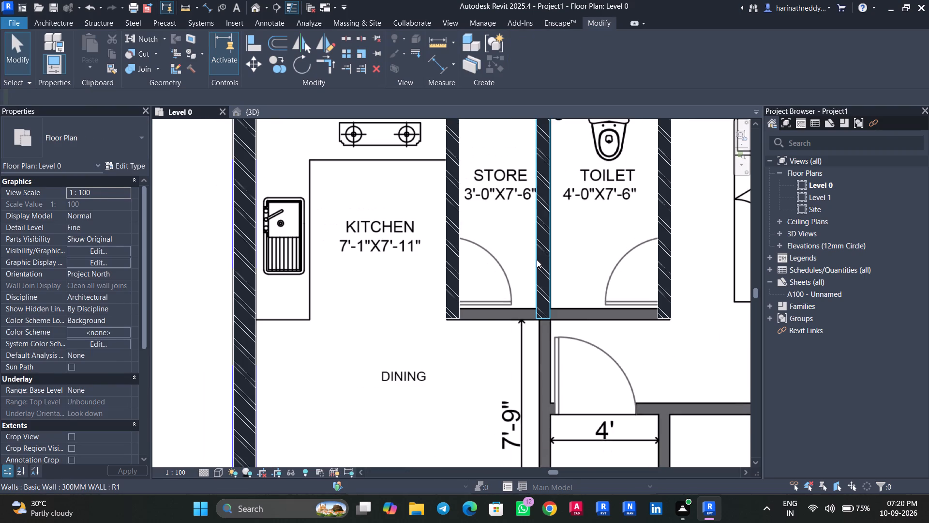
click(537, 260)
text(SA)
click(142, 165)
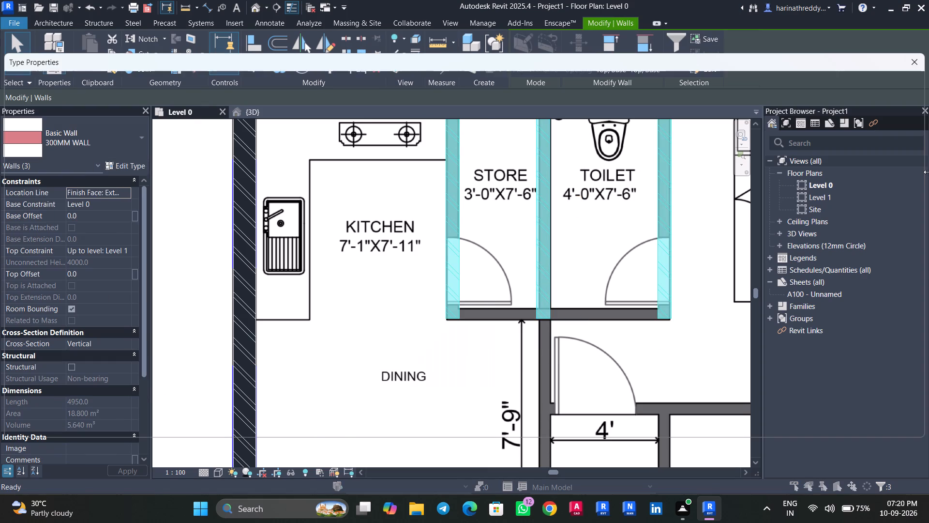
click(898, 107)
text(280MM WALL)
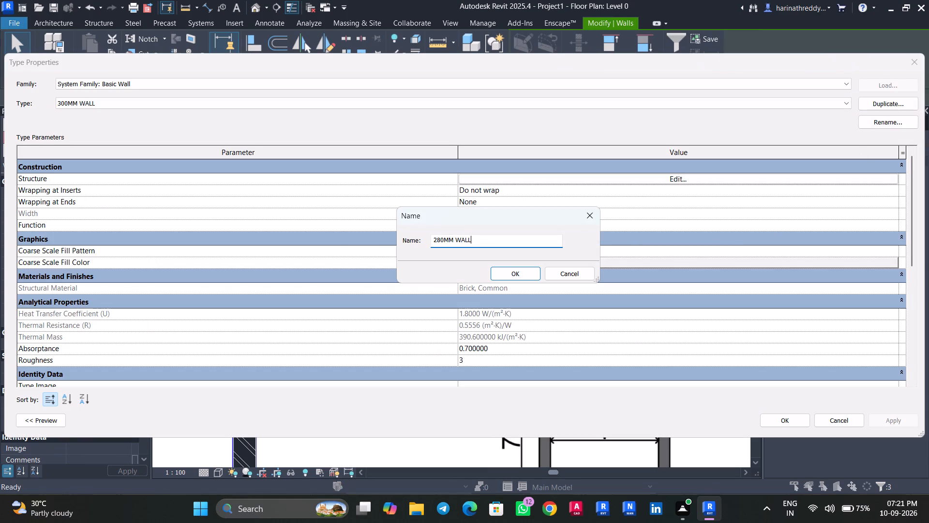
click(534, 279)
Set the 280MM WALL type's Brick, Common structure layer thickness to 280 mm and apply the type to the selected partitions.
click(595, 176)
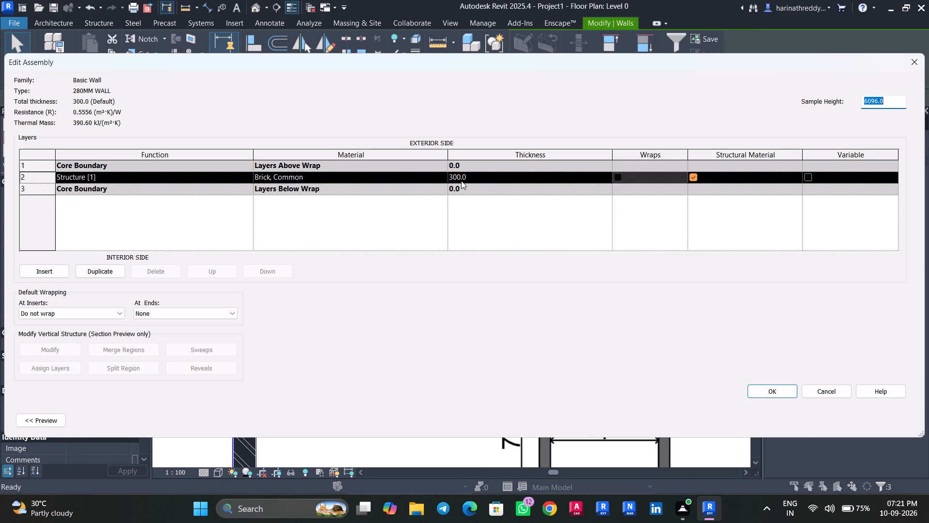
click(483, 172)
text(280)
key(Return)
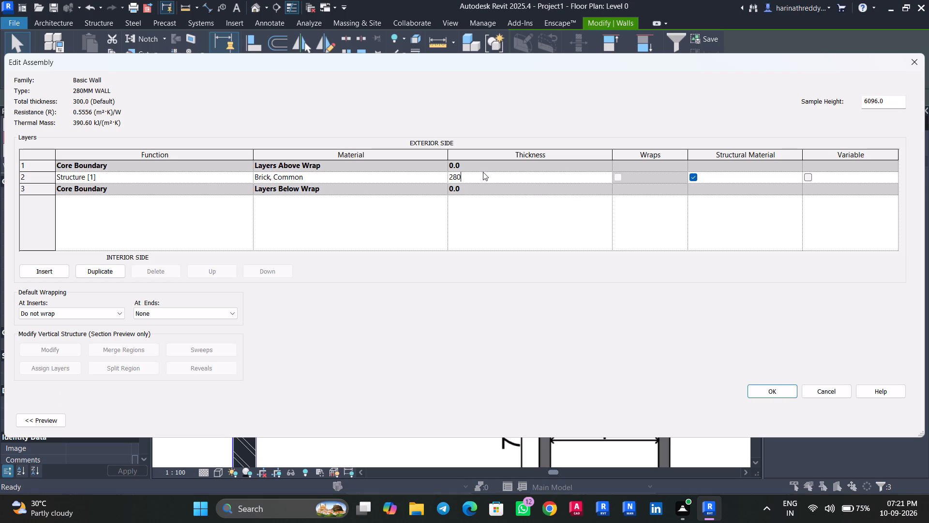
click(751, 395)
click(886, 423)
click(779, 423)
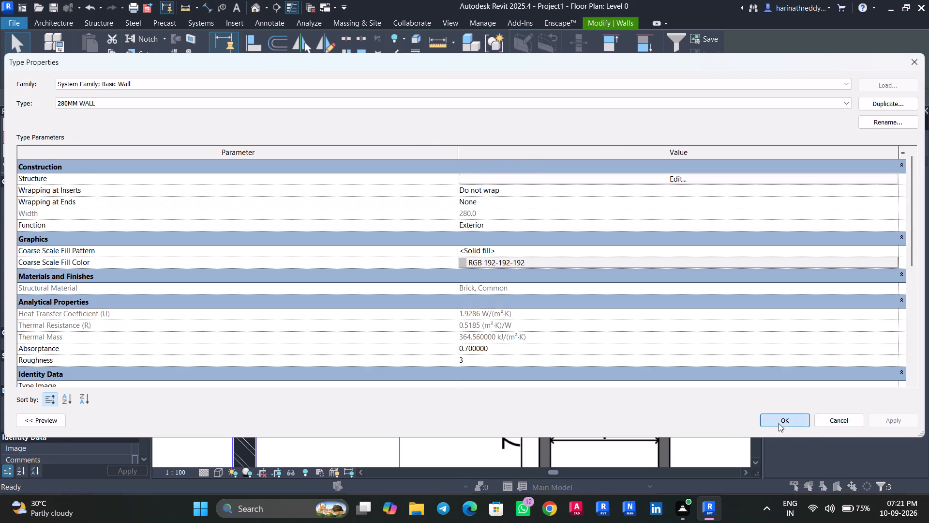
key(Escape)
Nudge the wall between Store and Toilet one increment toward Toilet to match the PDF partition.
click(451, 276)
key(Escape)
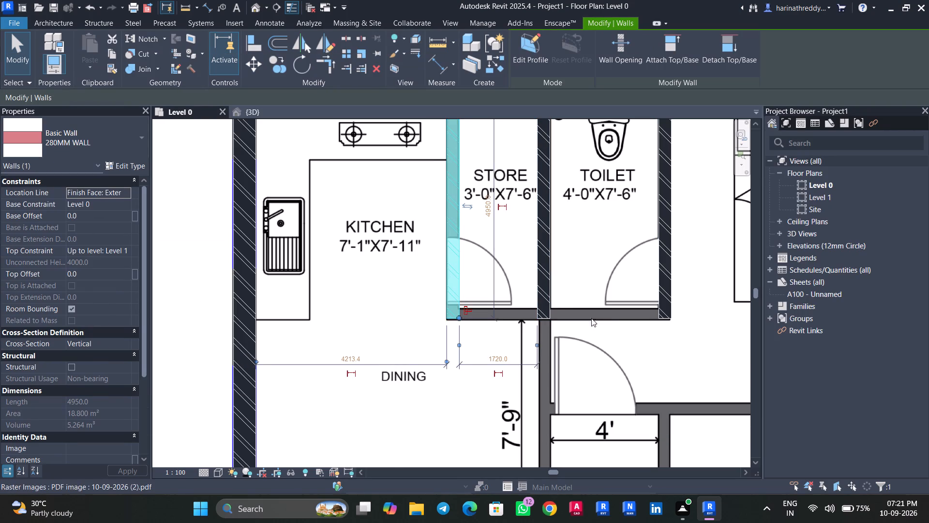
click(546, 293)
key(Right)
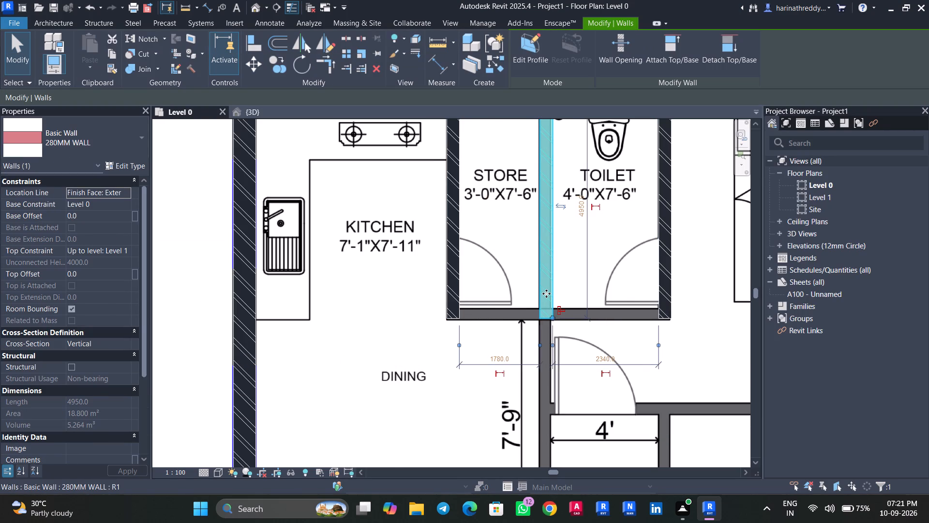
key(Left)
key(Right)
key(Escape)
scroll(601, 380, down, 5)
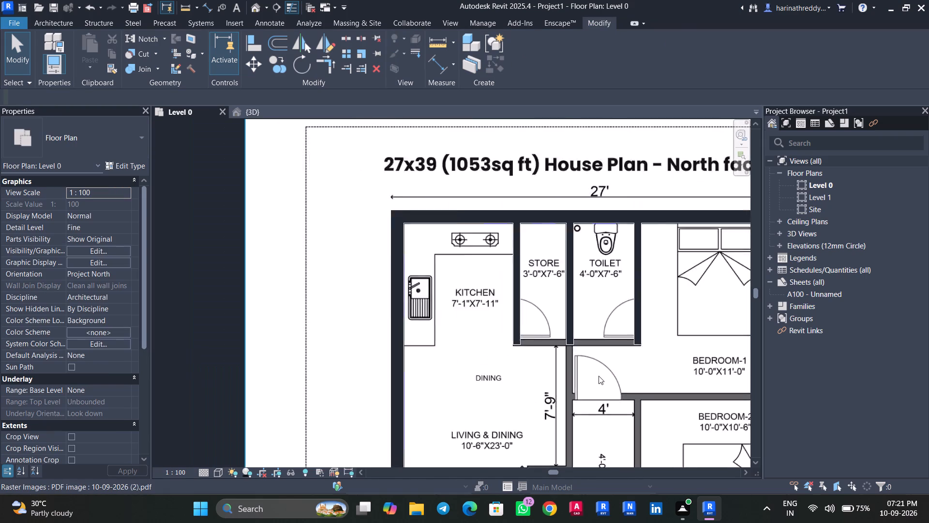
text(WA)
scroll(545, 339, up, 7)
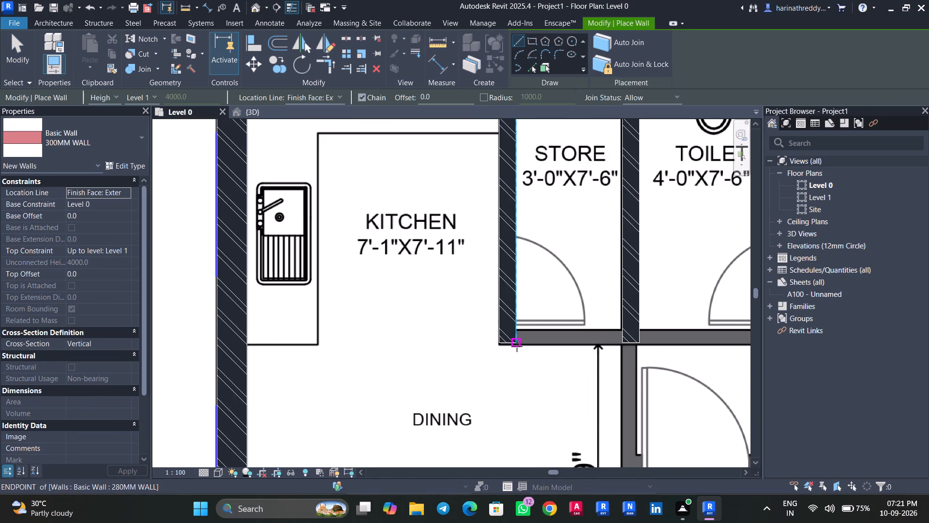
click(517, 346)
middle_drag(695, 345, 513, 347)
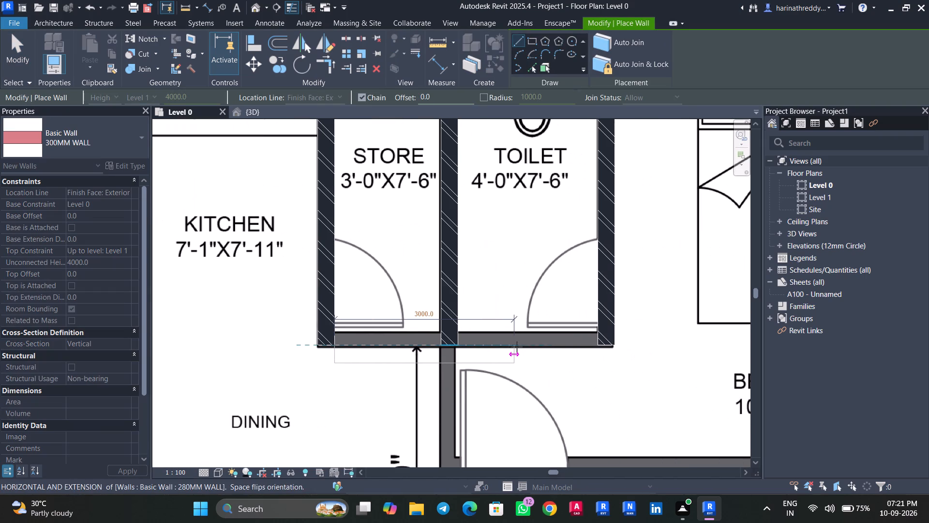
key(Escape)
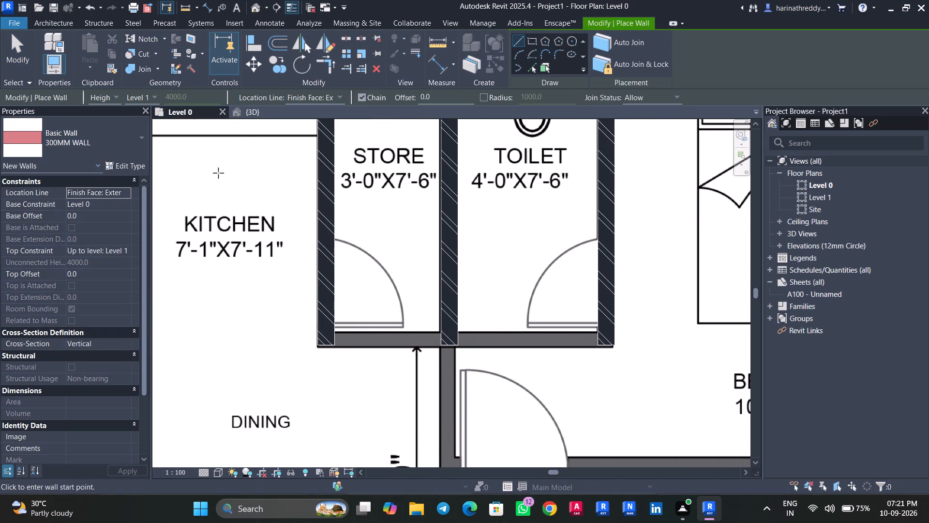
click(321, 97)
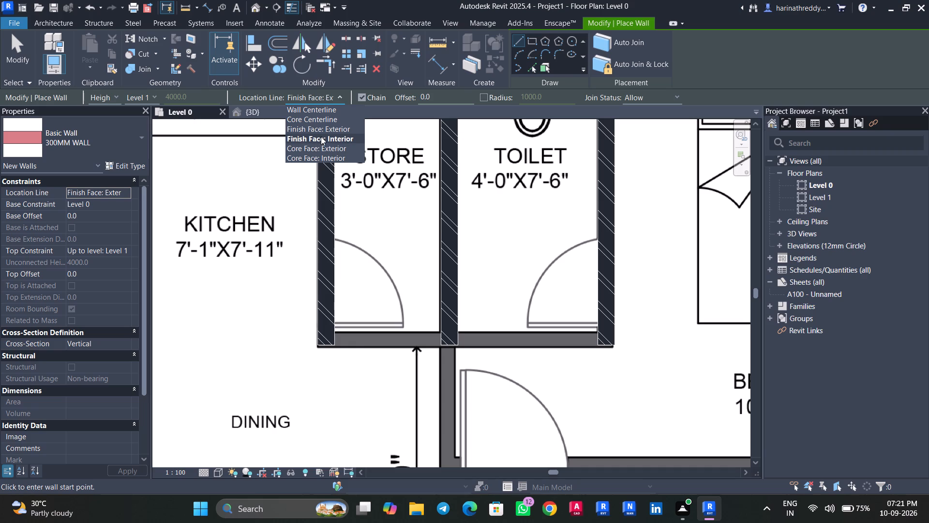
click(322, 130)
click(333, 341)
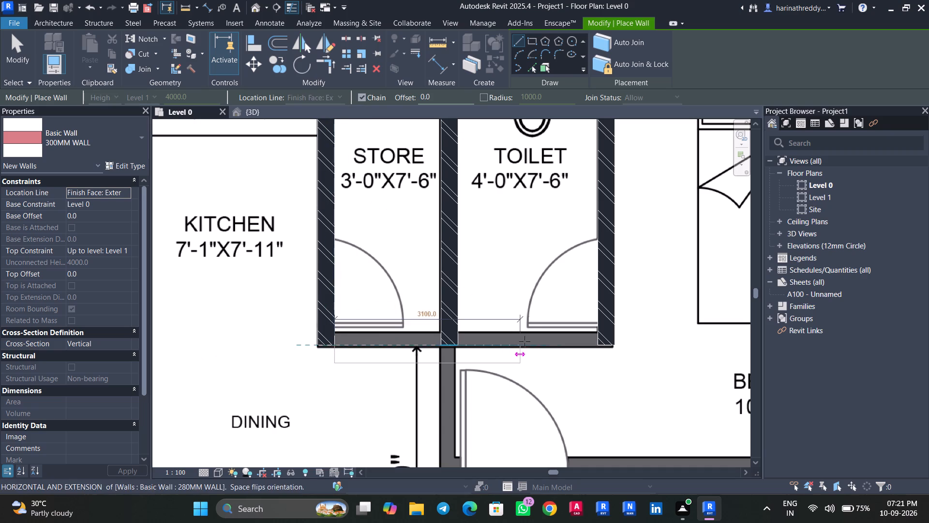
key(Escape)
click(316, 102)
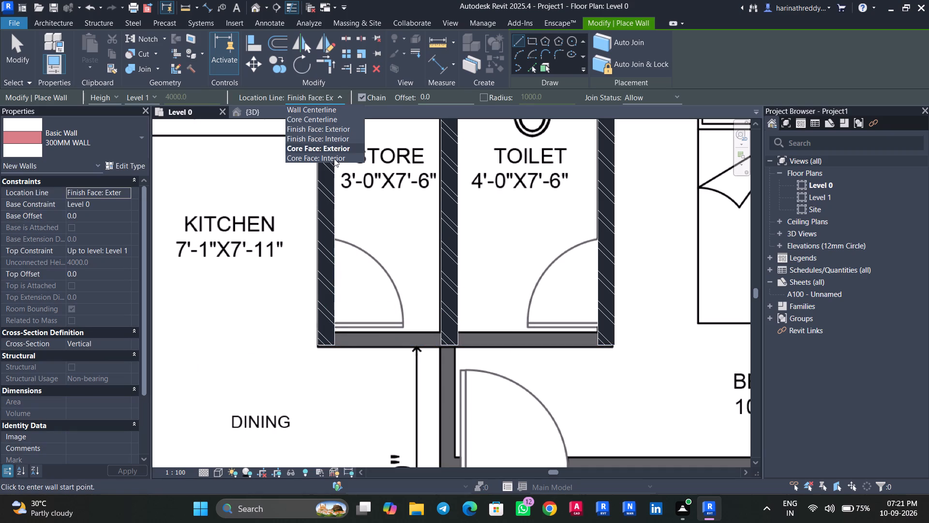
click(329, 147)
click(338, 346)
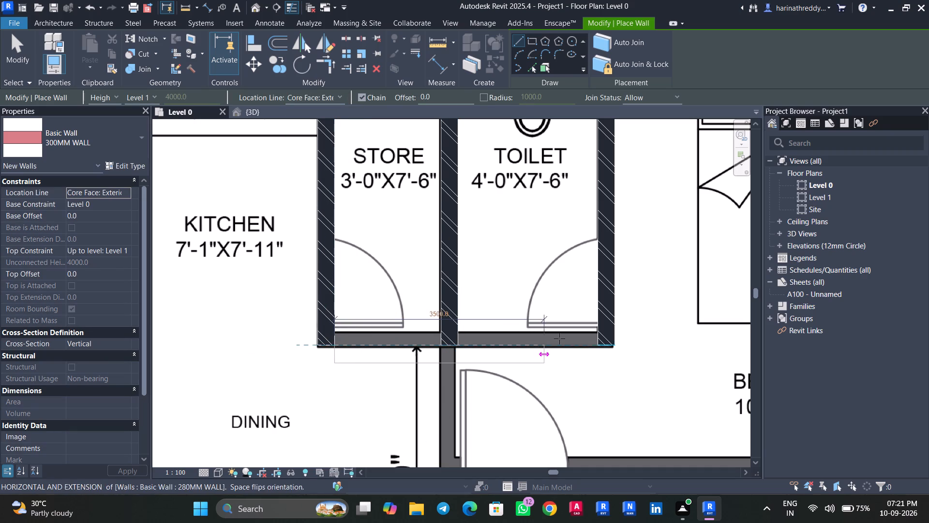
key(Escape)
Draw a 300MM WALL about 4680 mm long below Store and Toilet, location line Finish Face: Interior, from the Kitchen–Store wall to the Toilet–Bedroom-1 wall.
click(307, 92)
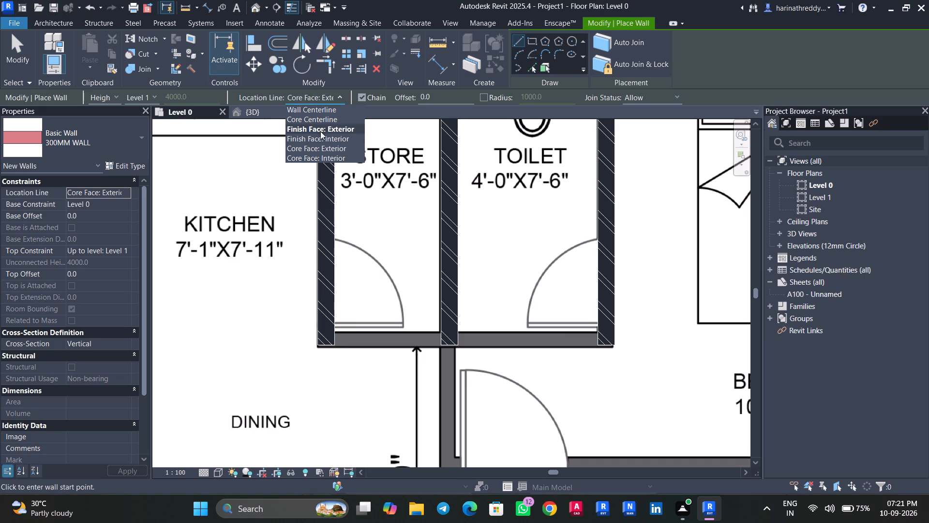
click(328, 136)
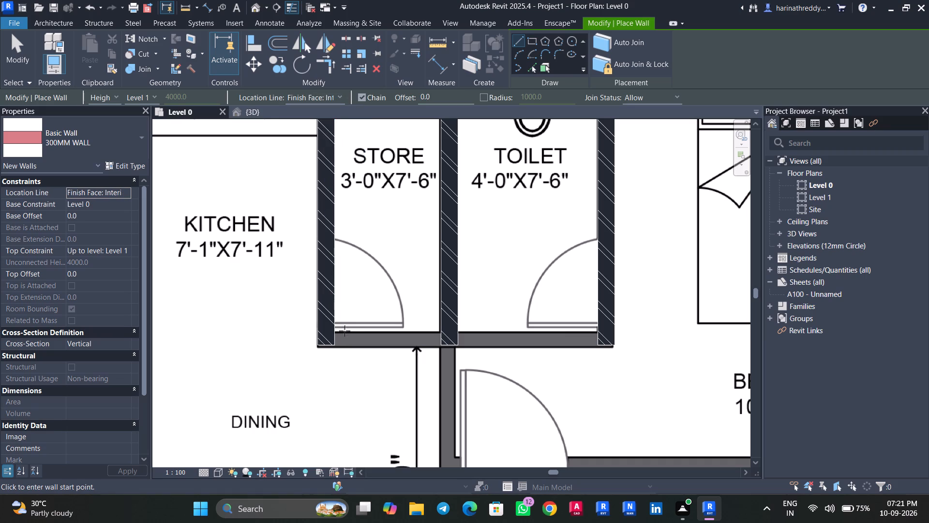
click(330, 343)
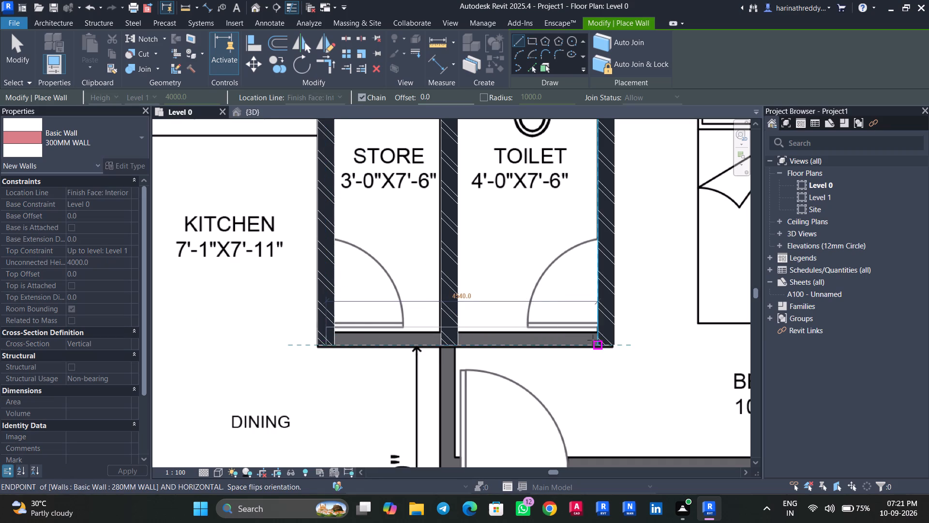
click(597, 339)
key(Escape)
key(Escape)
Nudge the wall below Store and Toilet one increment toward Dining to align with the PDF partition.
click(473, 346)
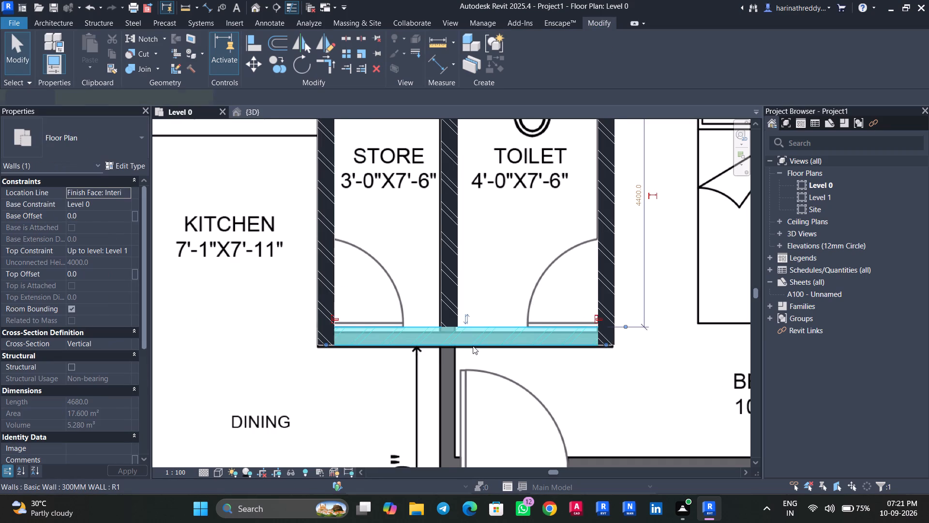
key(Down)
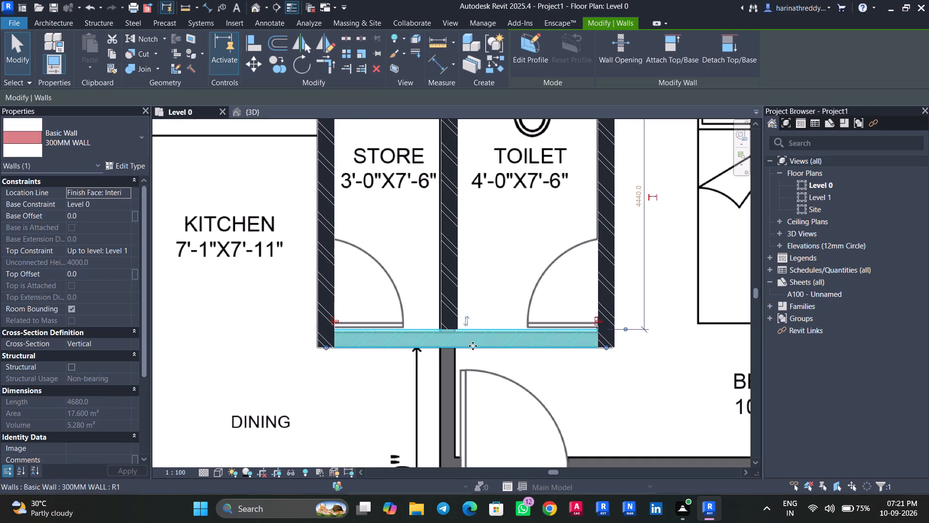
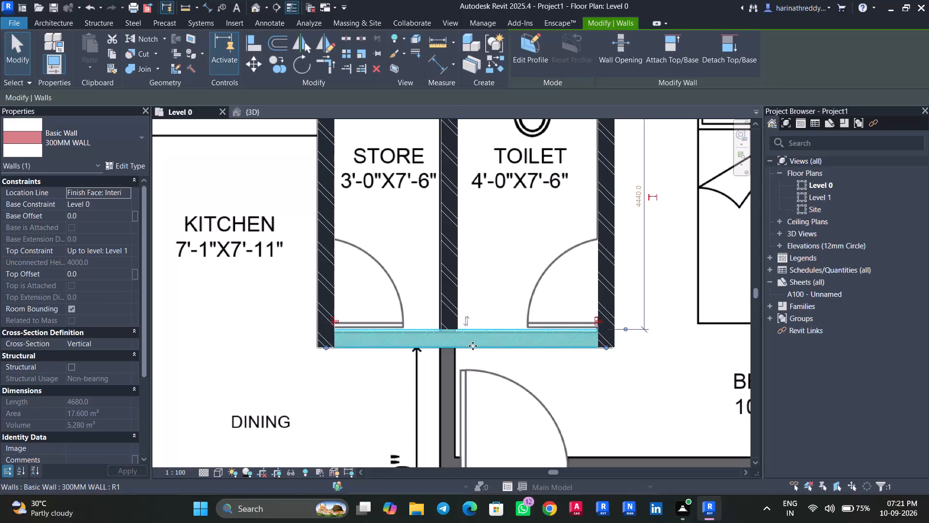
Nudge the 280MM WALL between Store and Toilet one increment toward Store.
key(Escape)
click(486, 329)
scroll(443, 226, down, 2)
scroll(443, 226, up, 1)
scroll(443, 226, down, 1)
key(Escape)
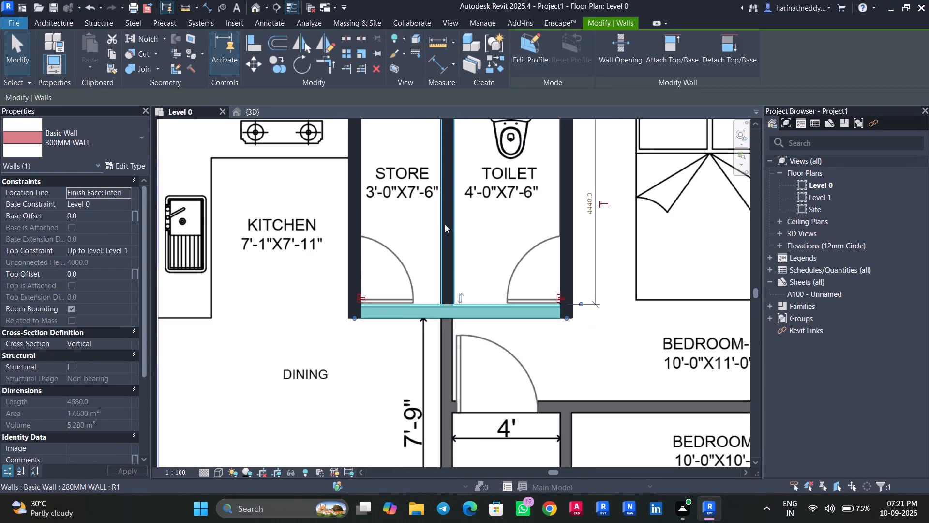
click(446, 223)
key(Left)
key(Escape)
scroll(475, 213, down, 2)
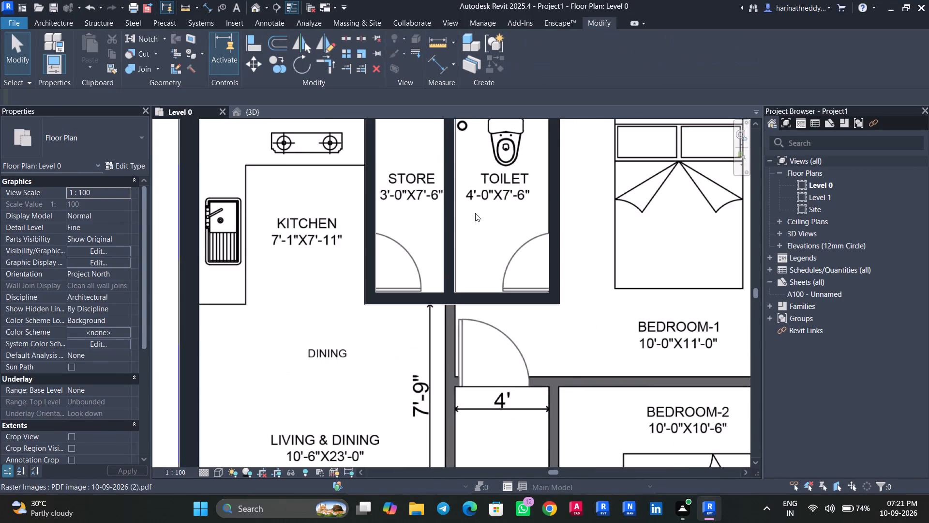
Place an aligned dimension across Toilet between the inner faces of its two side walls, below the room label.
middle_drag(475, 213, 449, 323)
scroll(461, 311, up, 2)
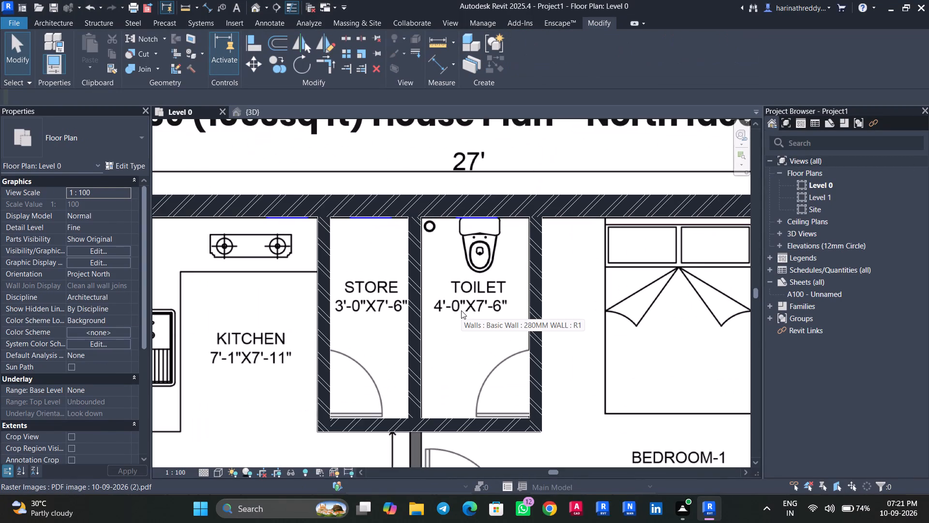
text(DI)
scroll(407, 233, up, 2)
scroll(407, 233, down, 1)
scroll(407, 233, up, 2)
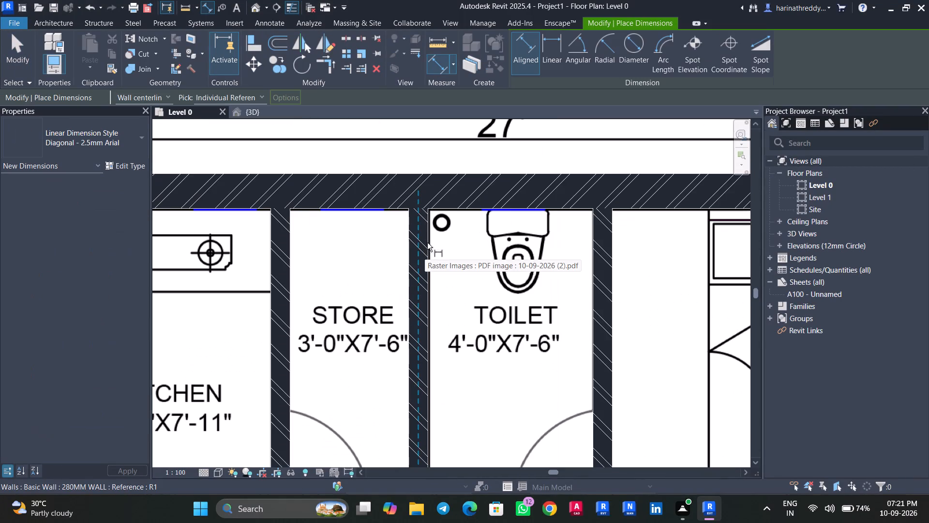
key(Tab)
click(432, 239)
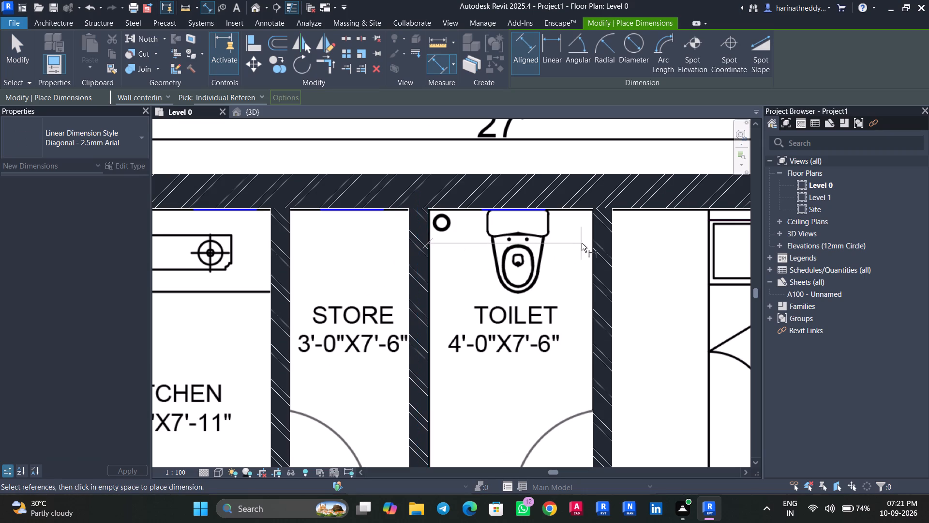
key(Tab)
click(589, 243)
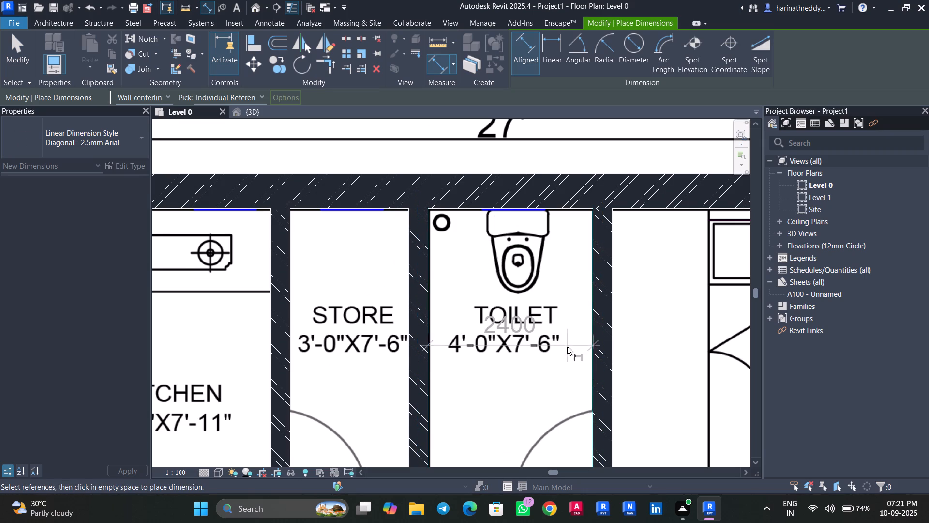
click(558, 398)
key(Escape)
key(Escape)
key(Escape)
scroll(505, 409, down, 3)
scroll(505, 409, up, 2)
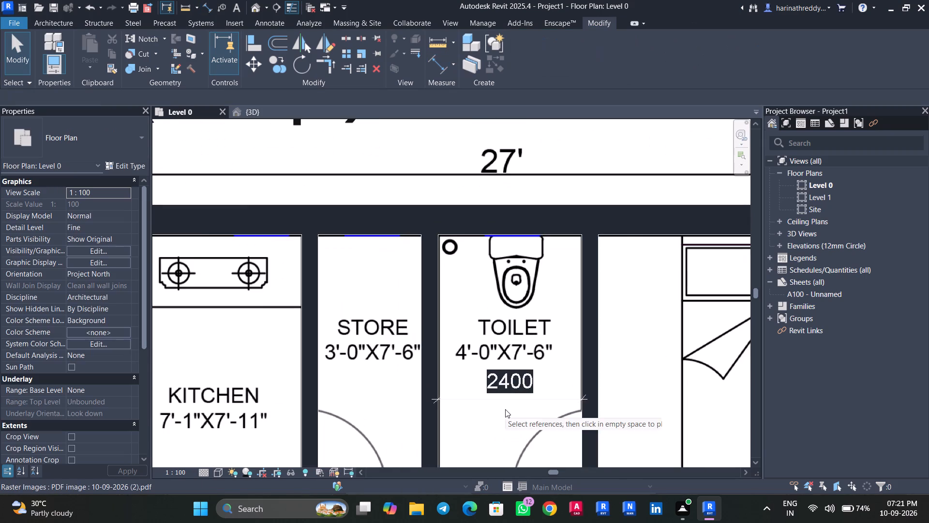
scroll(505, 409, up, 1)
middle_drag(505, 409, 485, 386)
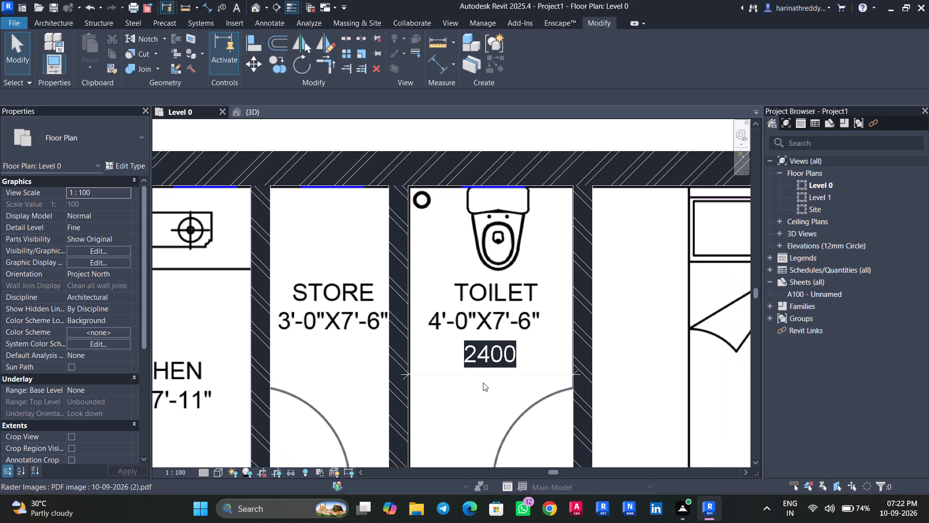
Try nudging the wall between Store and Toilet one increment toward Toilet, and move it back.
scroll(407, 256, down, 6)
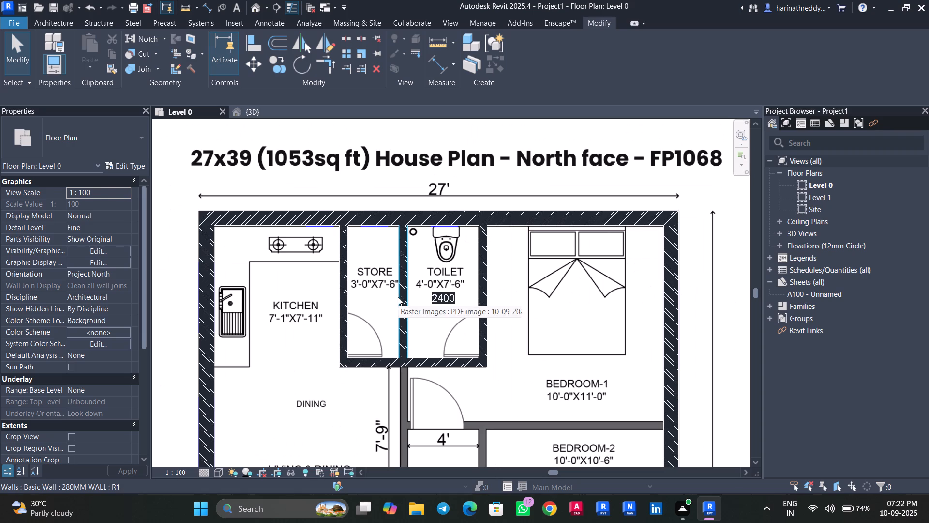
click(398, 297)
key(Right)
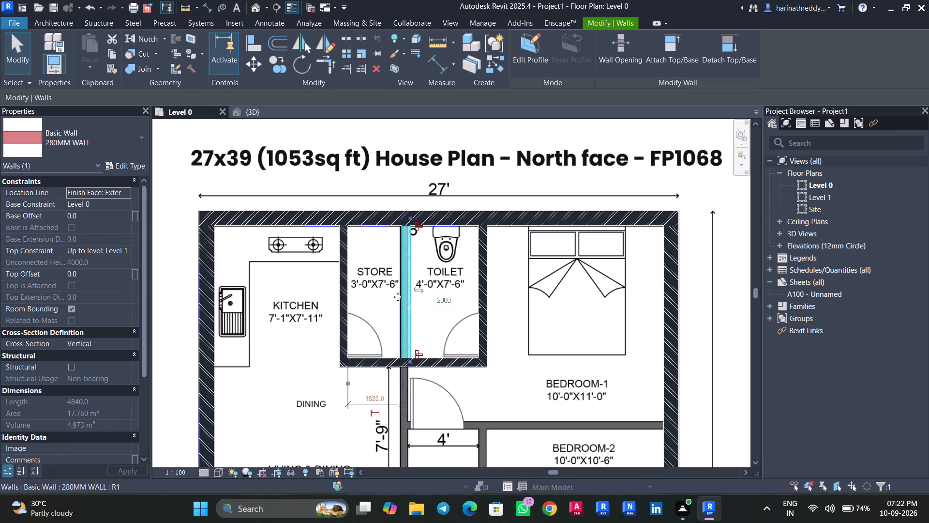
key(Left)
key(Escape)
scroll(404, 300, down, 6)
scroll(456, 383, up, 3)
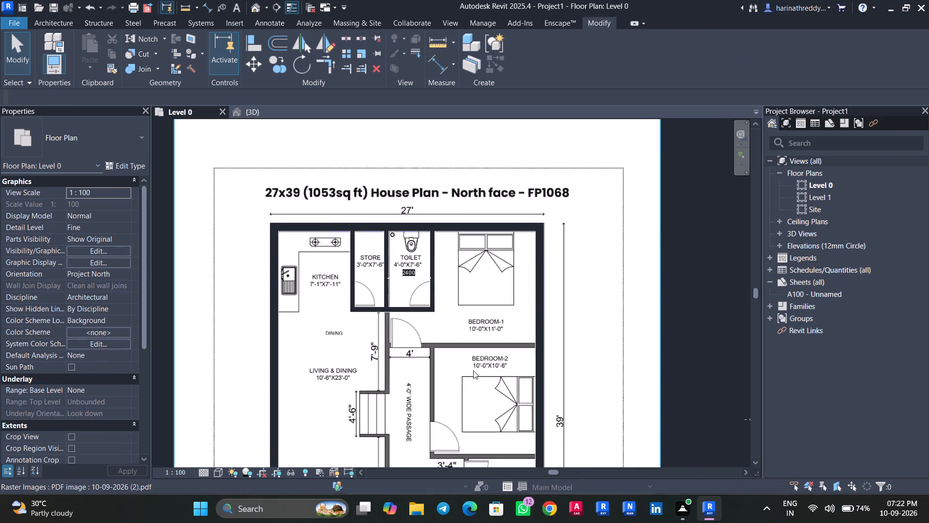
Gauge the thickness of the PDF partition between the passage and Bedroom-2 using the Scale preview on the plan image.
scroll(473, 370, up, 3)
scroll(480, 366, down, 1)
scroll(469, 358, up, 6)
middle_drag(444, 354, 487, 253)
scroll(484, 264, up, 1)
click(493, 248)
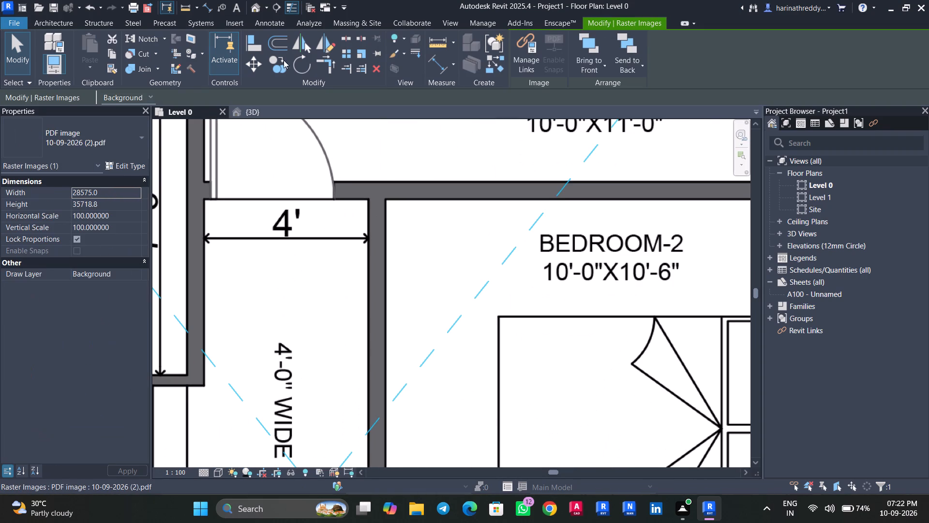
click(361, 52)
scroll(377, 323, up, 1)
scroll(376, 323, down, 1)
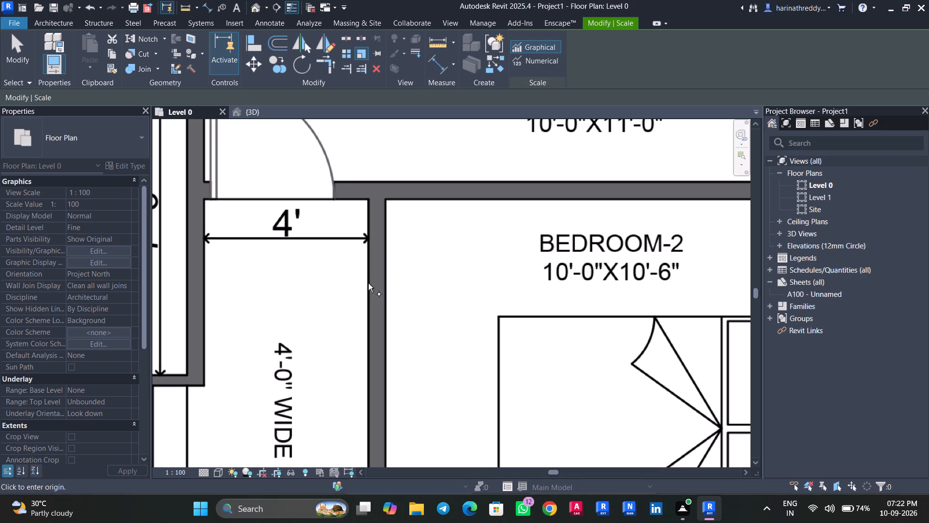
click(368, 283)
scroll(383, 281, up, 1)
scroll(383, 281, down, 1)
scroll(383, 281, up, 5)
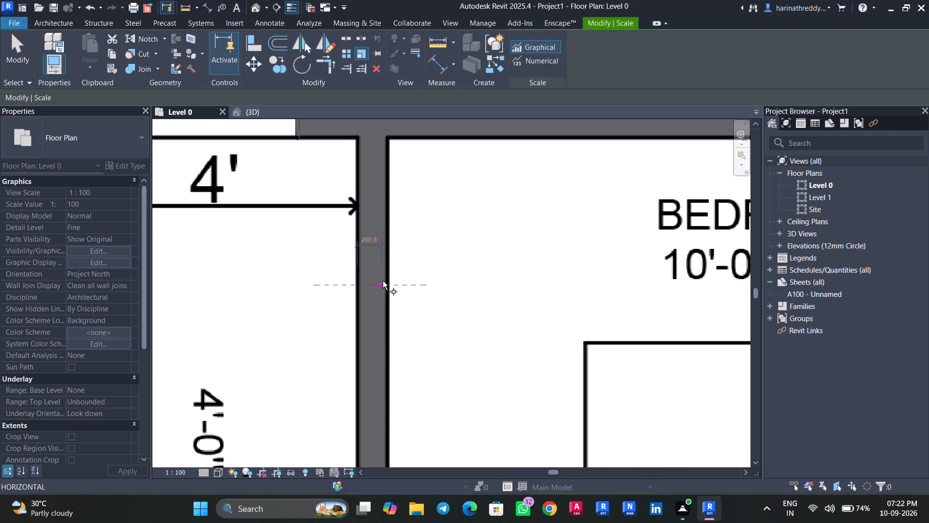
scroll(389, 284, up, 4)
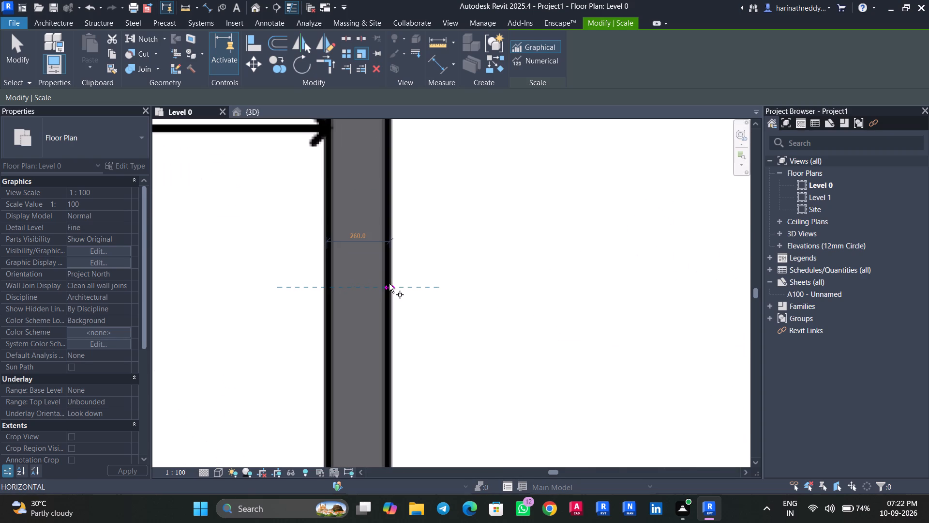
key(Escape)
key(Escape)
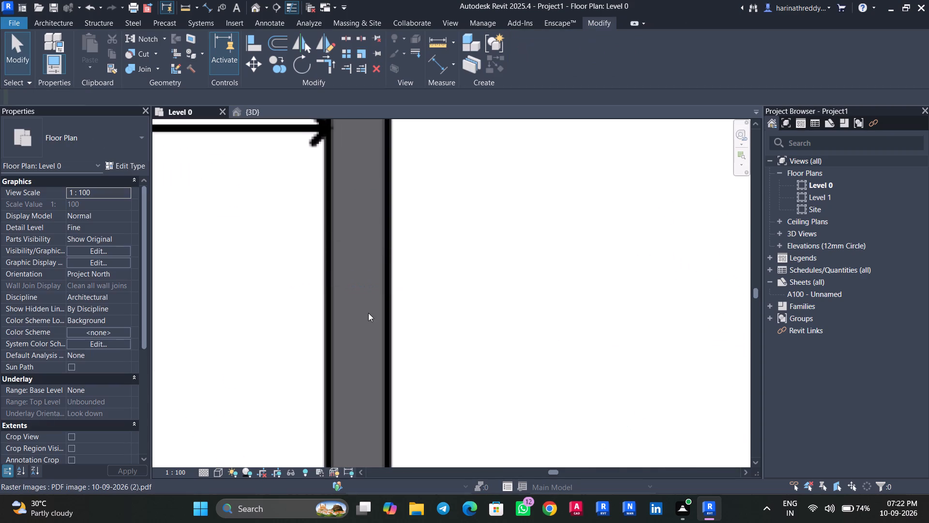
Draw a 280MM WALL about 6950 mm long between Bedroom-1 and Bedroom-2, from the exterior wall to the Bedroom-1 door opening, location line Finish Face: Interior.
scroll(368, 313, down, 8)
scroll(368, 313, up, 1)
scroll(368, 313, down, 5)
scroll(368, 313, up, 1)
scroll(368, 313, down, 12)
middle_drag(416, 392, 438, 216)
scroll(437, 223, up, 1)
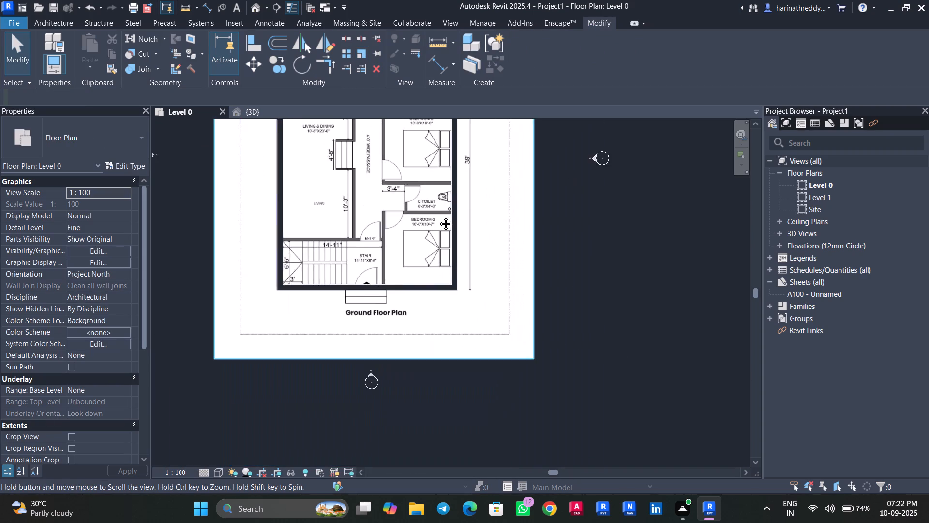
middle_drag(438, 216, 438, 371)
scroll(350, 206, up, 4)
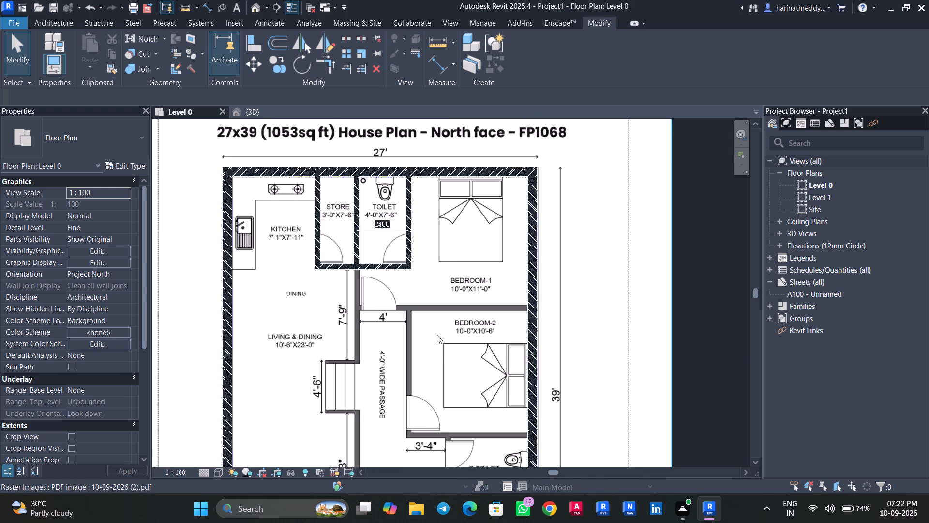
text(WA)
scroll(407, 315, up, 8)
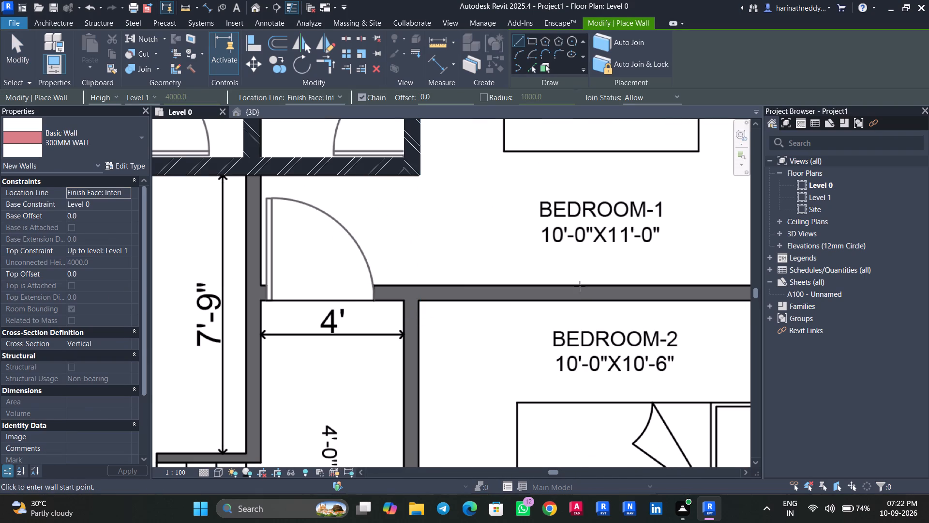
click(100, 124)
scroll(86, 207, up, 4)
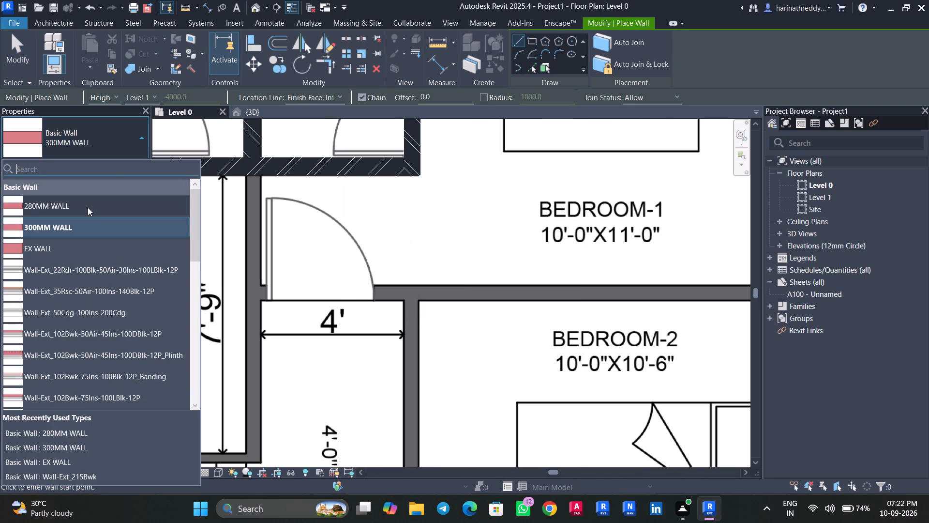
click(87, 200)
scroll(497, 349, down, 5)
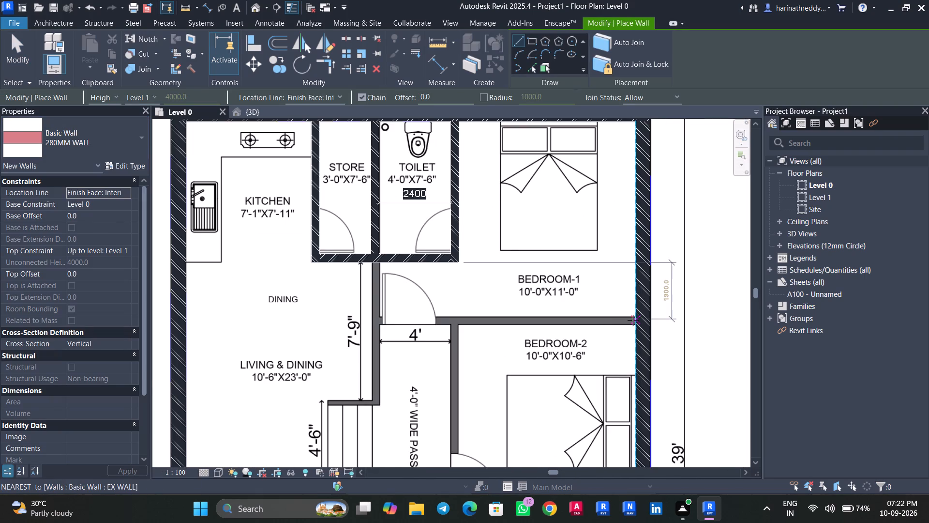
click(634, 323)
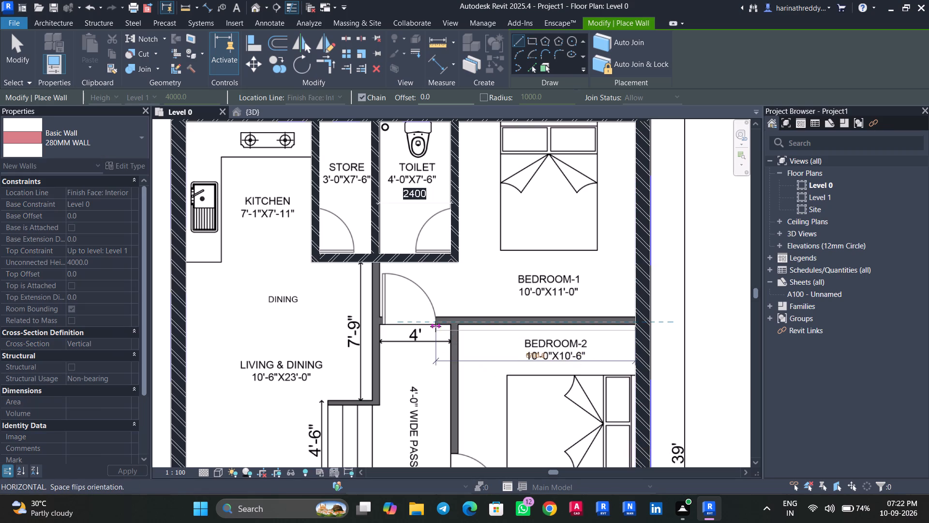
click(435, 325)
key(Escape)
key(Escape)
Nudge the wall between Bedroom-1 and Bedroom-2 two increments toward Bedroom-1 to align with the PDF partition.
click(479, 325)
text(V)
key(space)
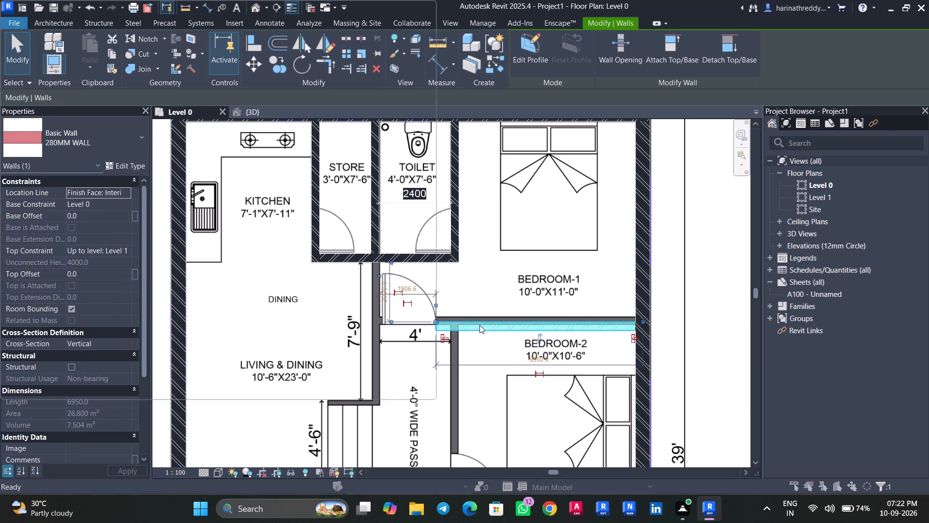
click(656, 430)
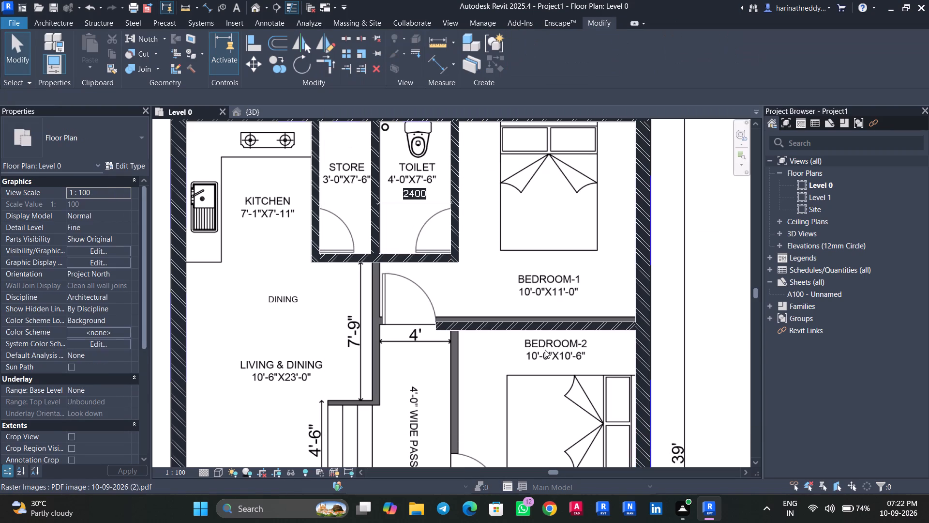
key(space)
click(534, 324)
key(Up)
key(Up)
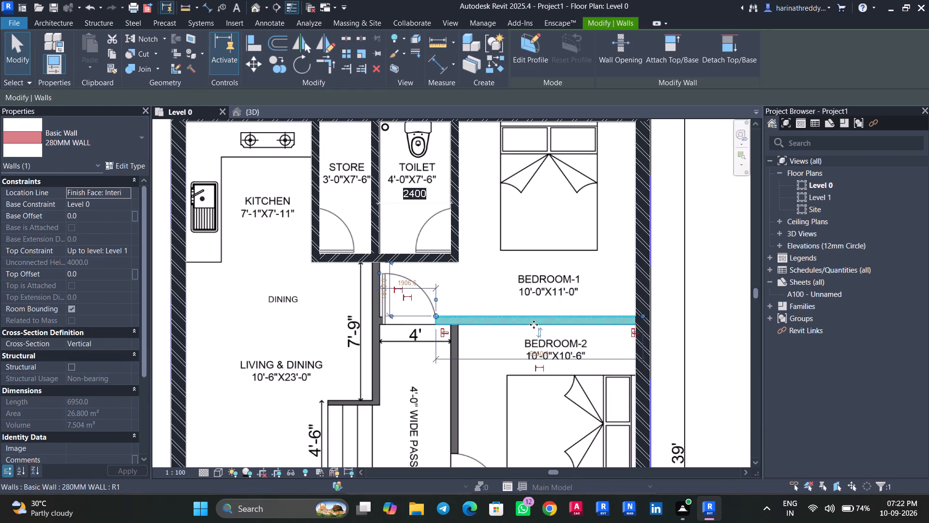
key(Escape)
Change the wall below Store and Toilet to the 280MM WALL type.
click(439, 257)
text(SA)
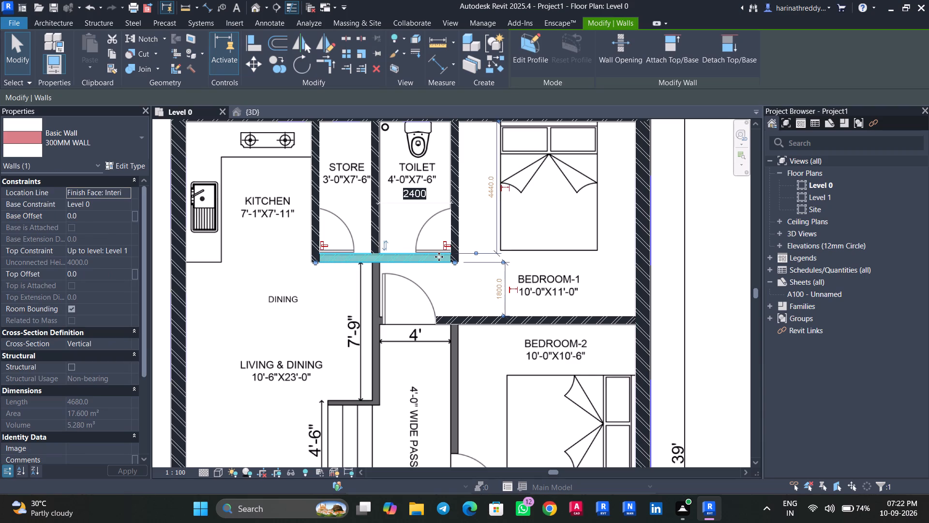
middle_drag(459, 282, 470, 384)
click(91, 117)
scroll(82, 209, up, 3)
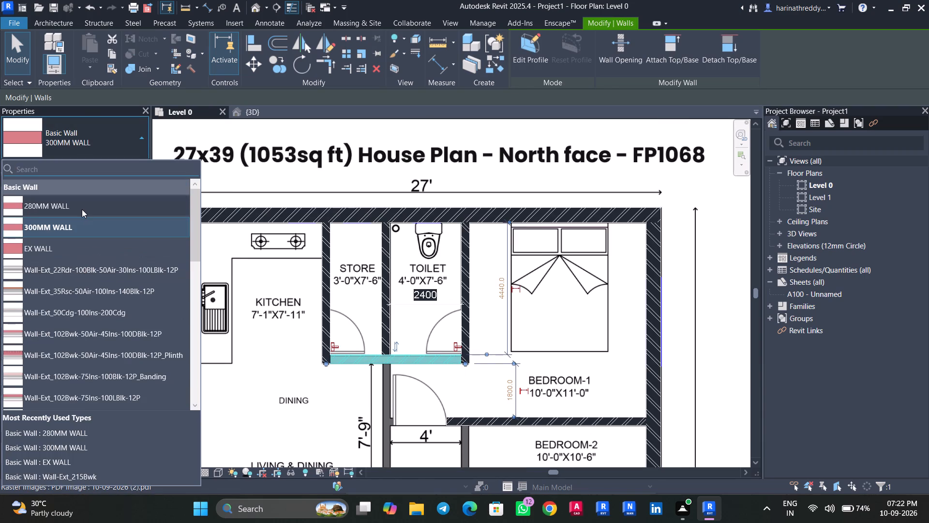
click(80, 208)
key(Escape)
Draw a 280MM WALL between the passage and Bedroom-2, location line Finish Face: Exterior, from the Bedroom-1–Bedroom-2 wall to the 3'-4" opening.
scroll(453, 383, down, 1)
middle_drag(454, 381, 444, 217)
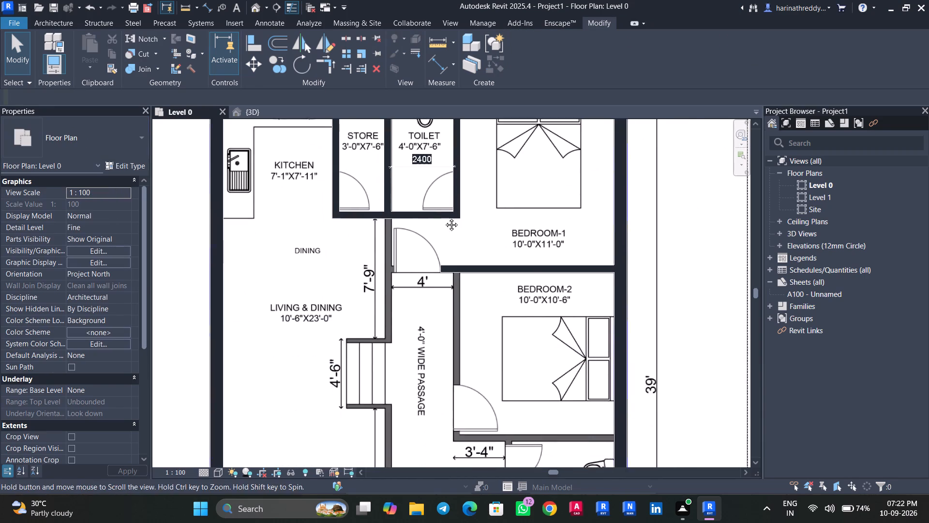
middle_drag(444, 217, 444, 216)
scroll(486, 302, up, 4)
text(WA)
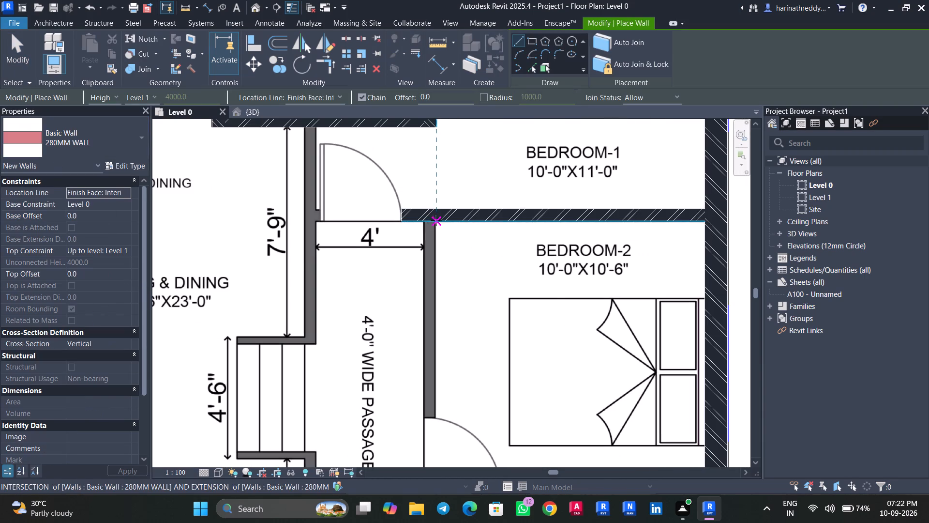
click(436, 220)
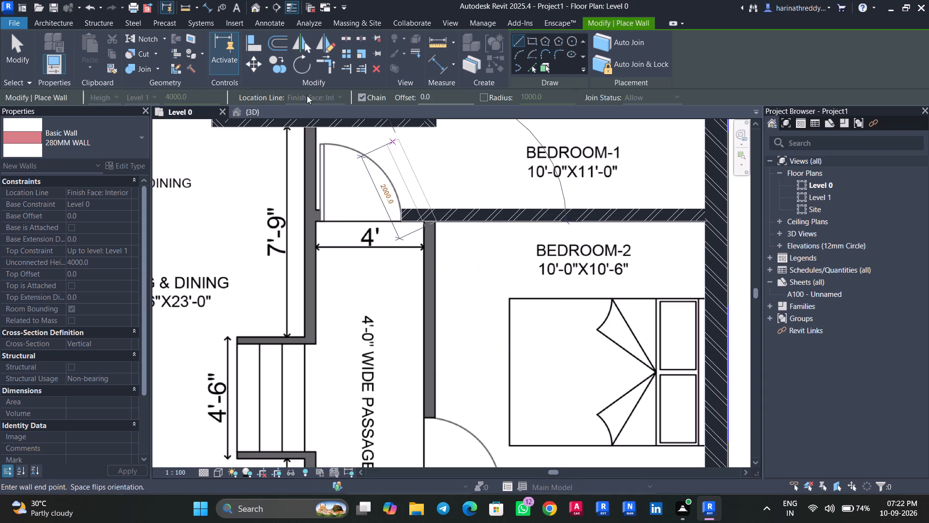
key(Escape)
click(319, 100)
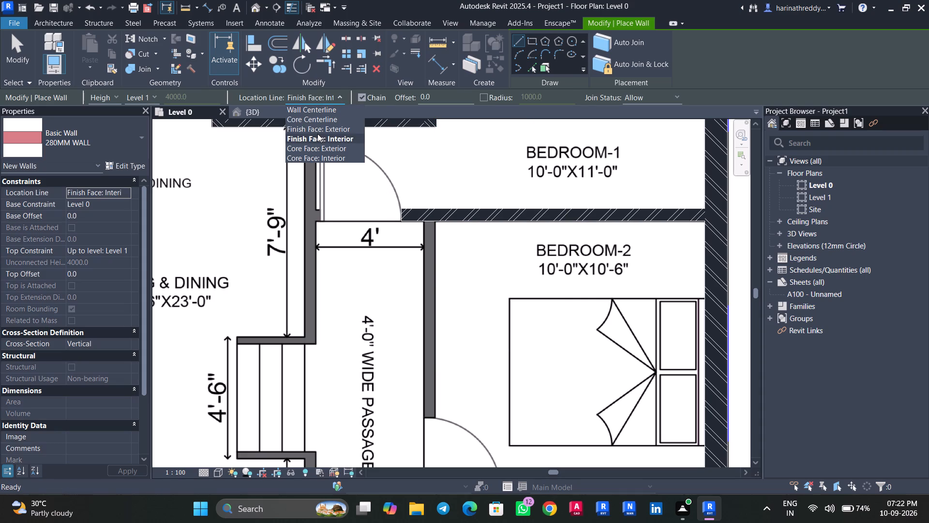
click(319, 126)
click(435, 223)
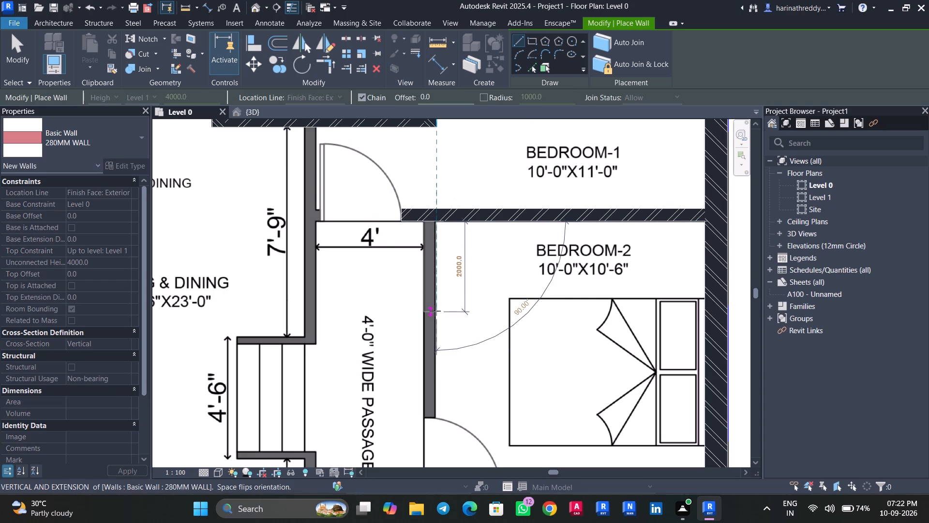
middle_drag(440, 366, 445, 80)
click(443, 230)
key(Escape)
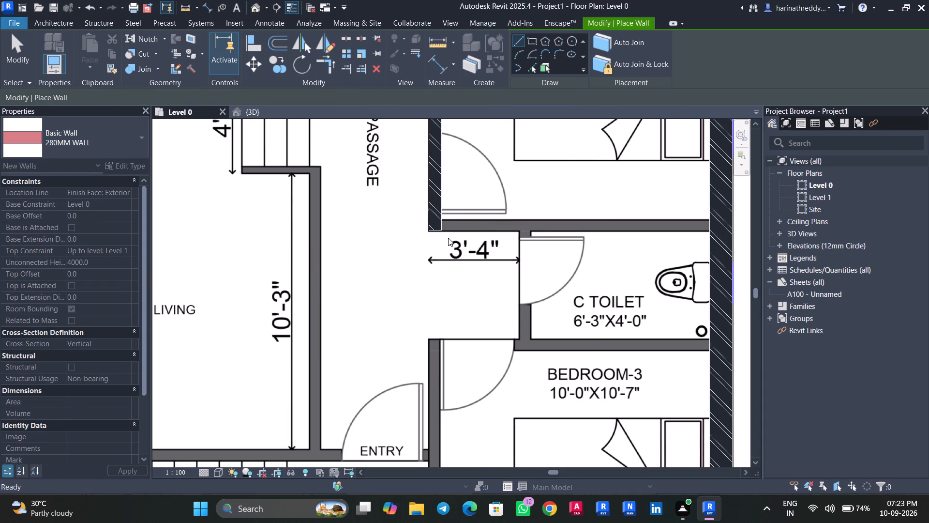
Draw a 280MM WALL between Bedroom-2 and C Toilet, from the 3'-4" opening corner to the exterior wall, location line Finish Face: Interior.
click(439, 234)
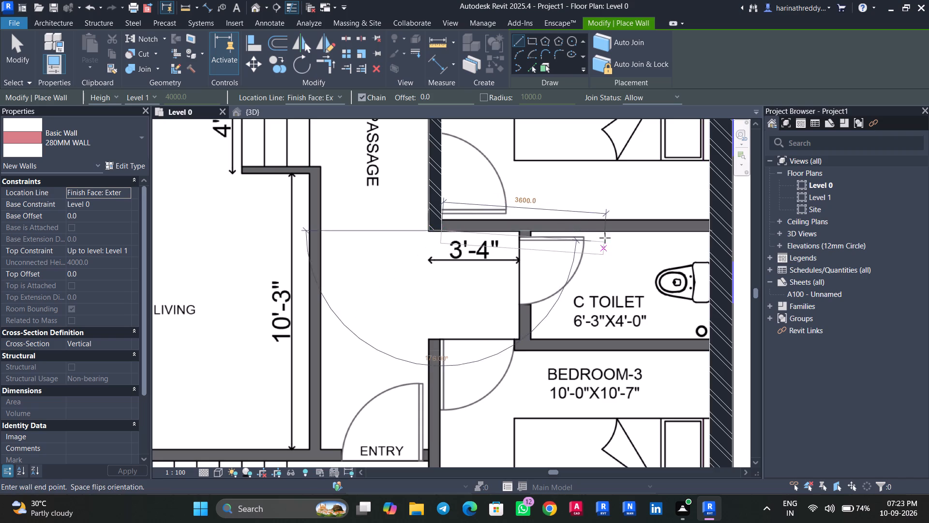
key(Escape)
click(307, 97)
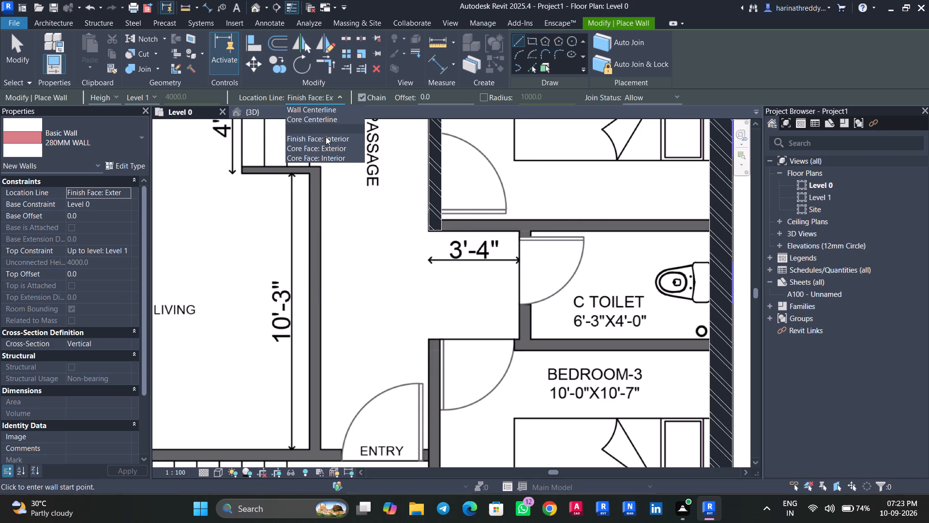
click(326, 137)
click(444, 229)
middle_drag(633, 243, 565, 302)
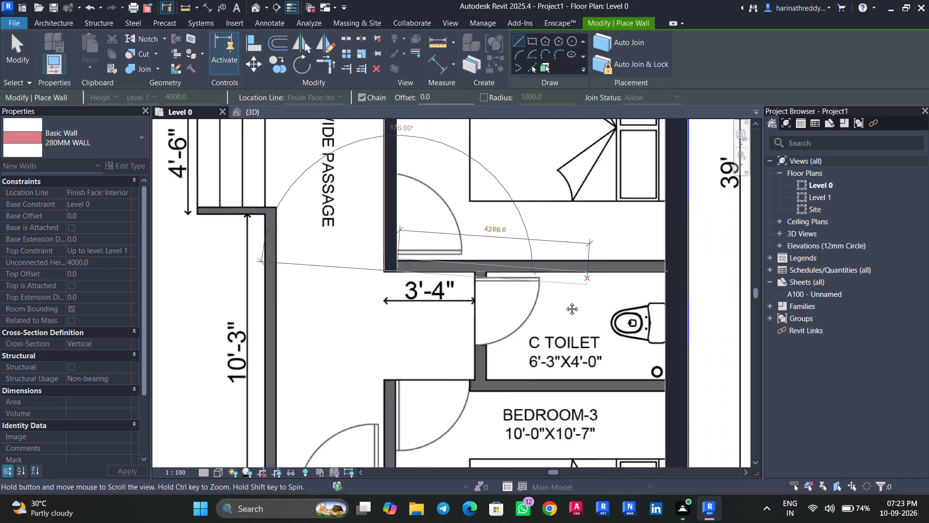
middle_drag(565, 302, 541, 323)
click(614, 308)
key(Escape)
Draw a 280MM WALL about 2840 mm long along C Toilet's door side, from the Bedroom-2 wall across the Bedroom-3 partition.
middle_drag(452, 362, 458, 312)
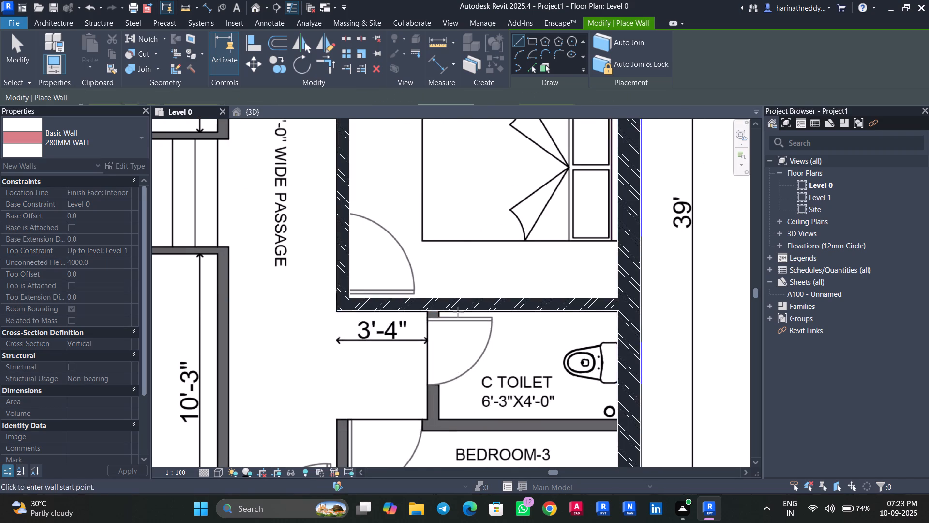
middle_drag(458, 312, 462, 280)
click(437, 230)
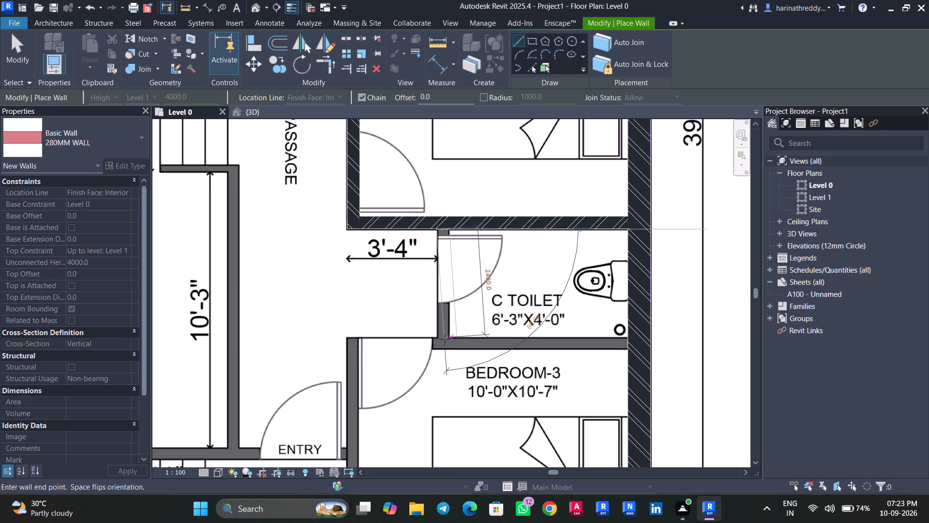
scroll(439, 348, down, 1)
scroll(439, 348, up, 7)
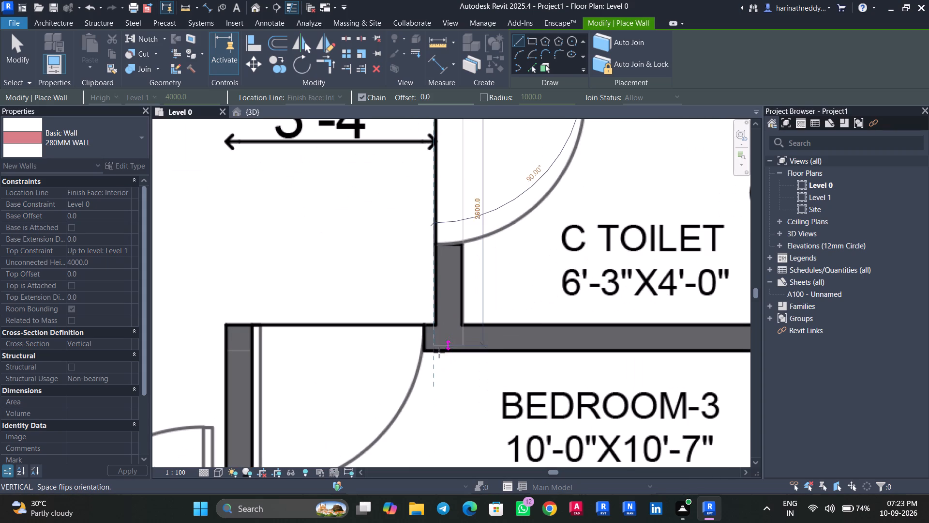
click(439, 351)
key(Escape)
key(Escape)
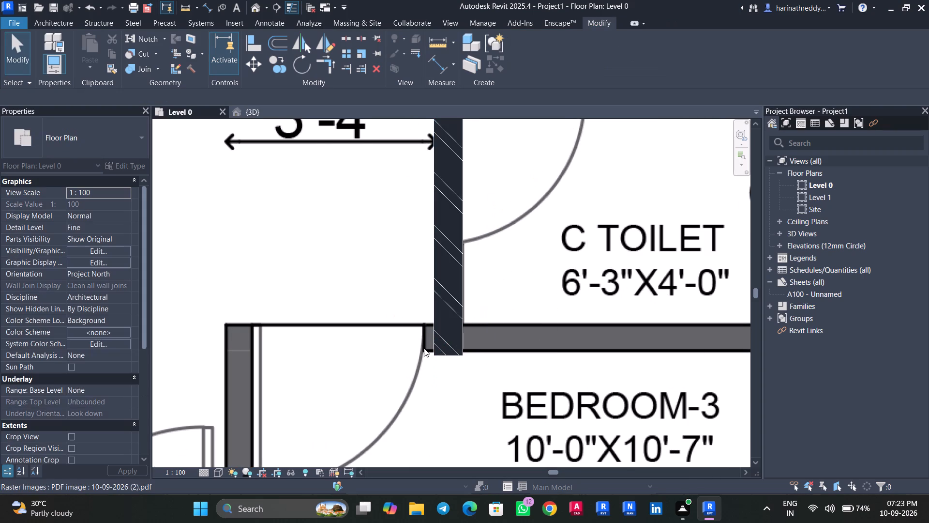
scroll(424, 348, down, 6)
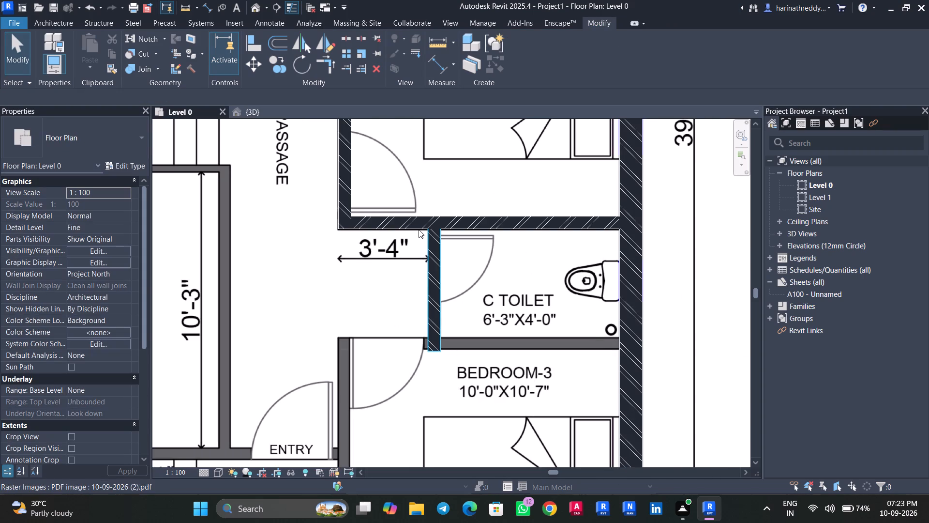
Draw a 280MM WALL about 4570 mm long between C Toilet and Bedroom-3, from the exterior wall to the Bedroom-3 door opening.
text(WA)
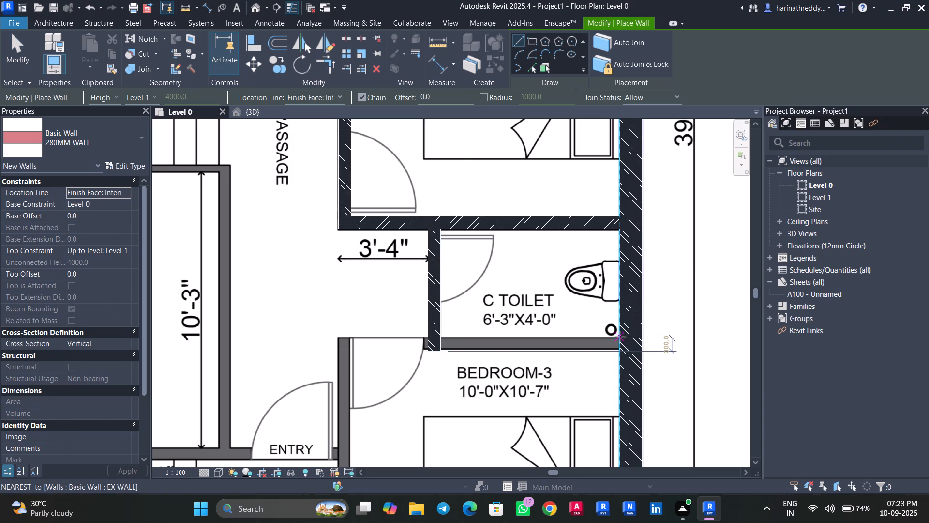
click(620, 337)
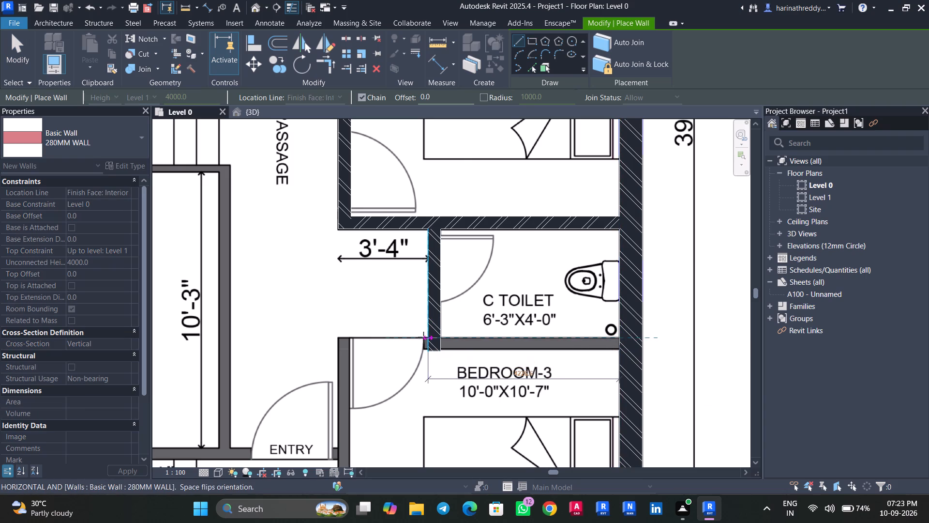
scroll(421, 338, up, 8)
click(430, 339)
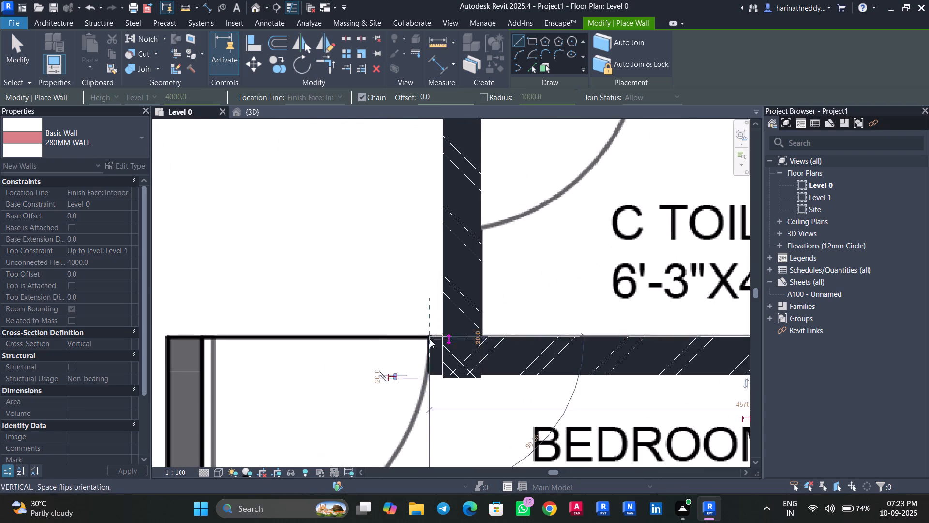
key(Escape)
key(Escape)
Shorten the wall on C Toilet's door side so it ends at the passage-side face of the C Toilet–Bedroom-3 wall.
click(460, 357)
scroll(457, 384, up, 3)
key(Escape)
click(483, 283)
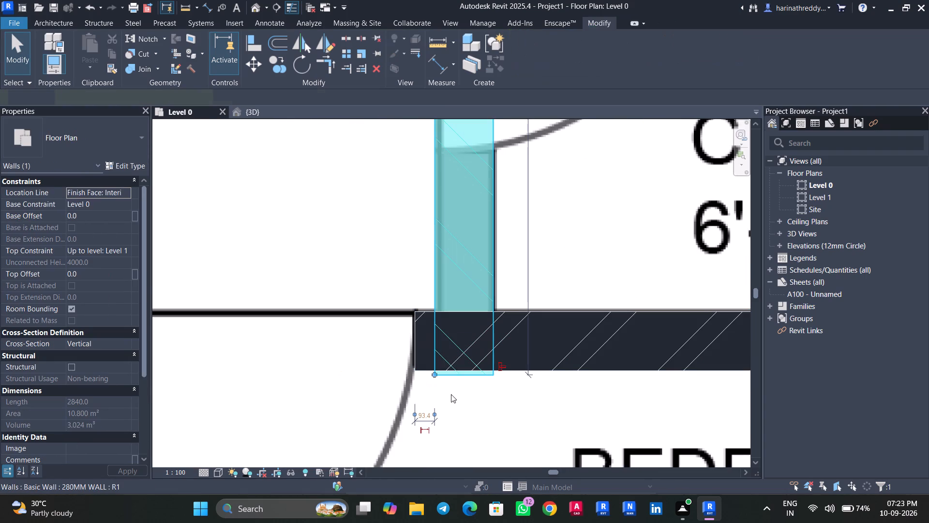
drag(433, 372, 432, 316)
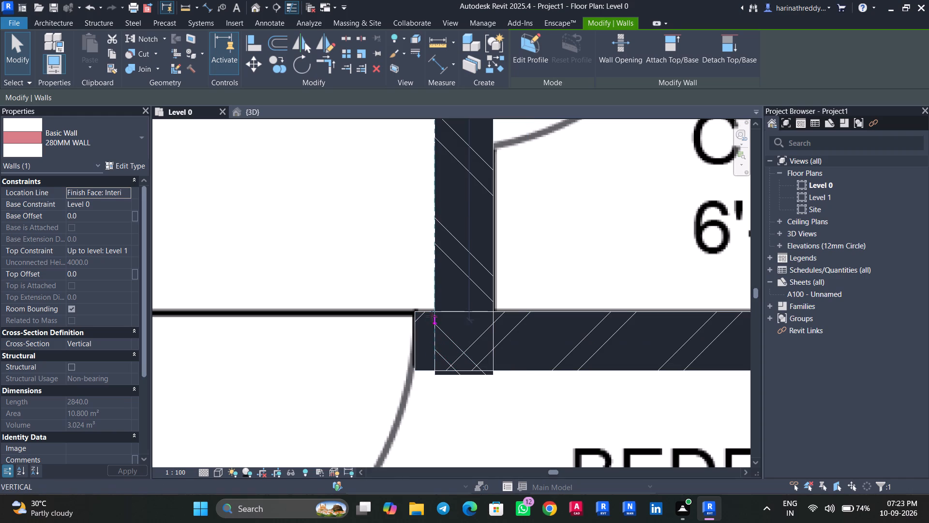
drag(432, 316, 435, 310)
key(Escape)
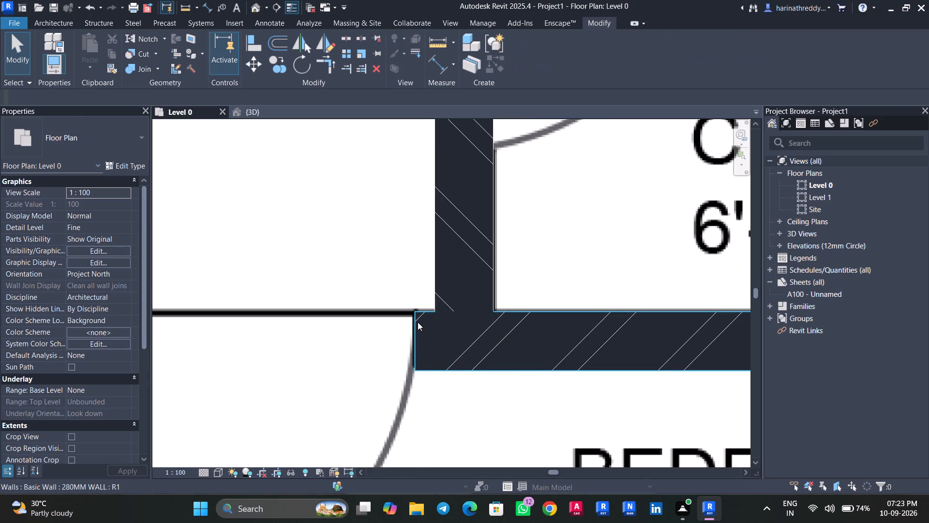
Extend the C Toilet–Bedroom-3 wall across the Bedroom-3 door opening to the passage-side partition, about 6400 mm overall.
scroll(418, 322, down, 1)
scroll(418, 322, up, 1)
scroll(418, 322, down, 1)
scroll(418, 322, up, 1)
scroll(418, 322, down, 10)
click(418, 322)
drag(414, 318, 343, 318)
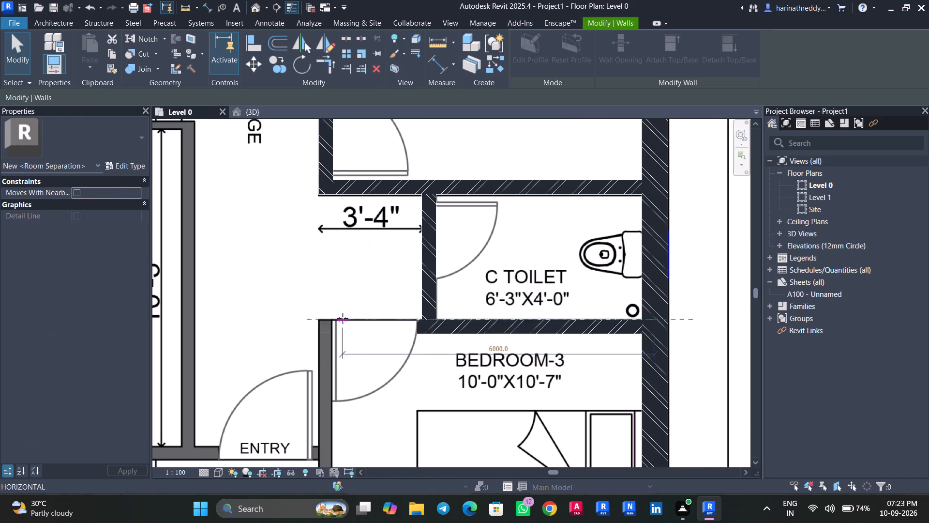
drag(343, 318, 319, 320)
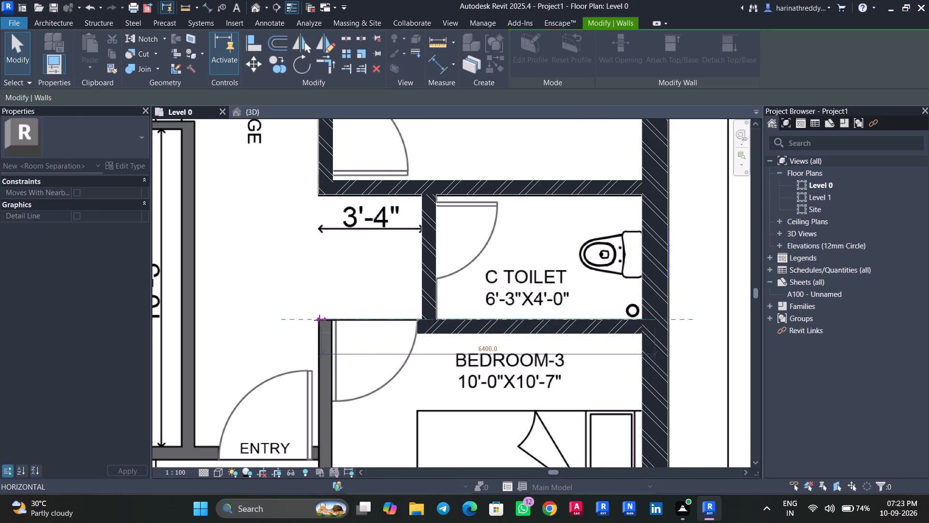
drag(319, 320, 319, 320)
scroll(319, 320, up, 7)
key(Escape)
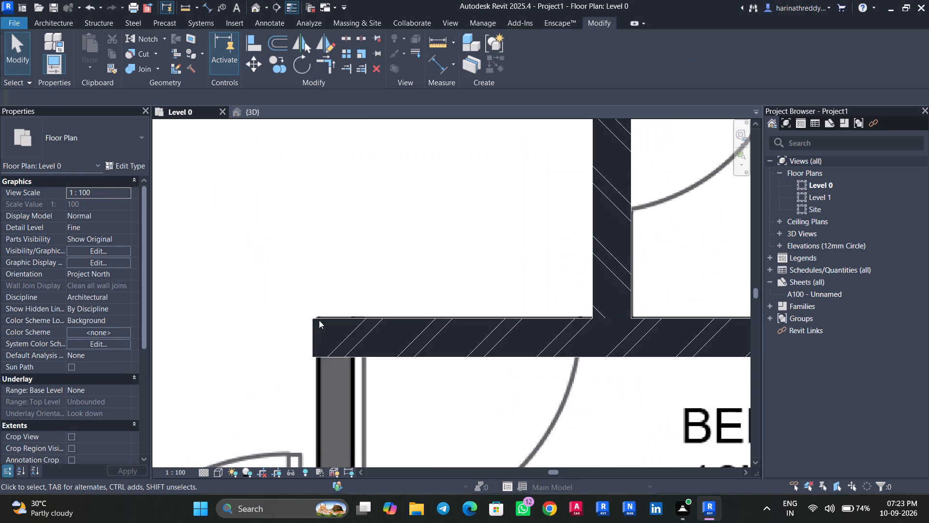
Nudge the extended C Toilet–Bedroom-3 wall two increments toward the exterior wall to align its end with the PDF partition.
click(319, 320)
key(Right)
key(Right)
key(Escape)
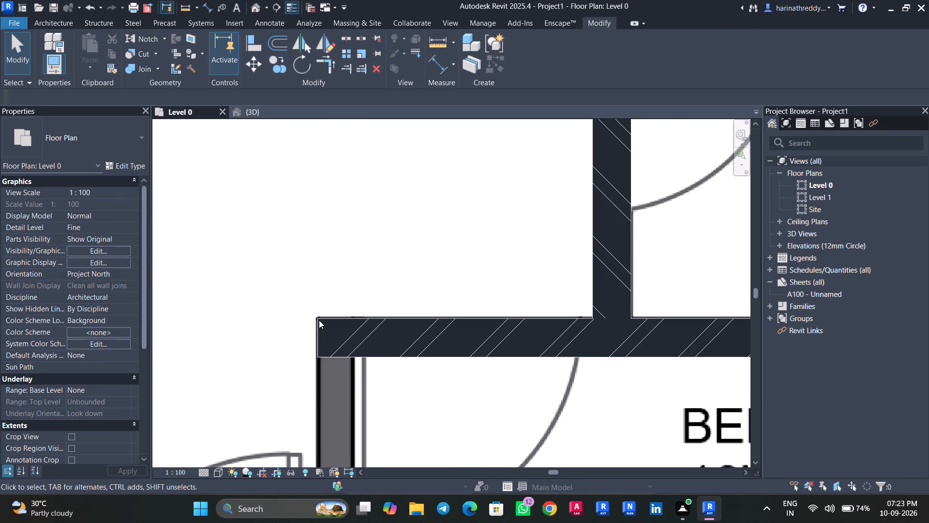
Draw a 280MM WALL between Stair and Bedroom-3, from the C Toilet–Bedroom-3 wall's end to the front exterior wall.
scroll(319, 320, down, 12)
scroll(319, 320, up, 1)
scroll(319, 320, down, 2)
middle_drag(350, 342, 411, 268)
scroll(387, 290, up, 2)
middle_drag(387, 290, 430, 222)
scroll(429, 224, up, 1)
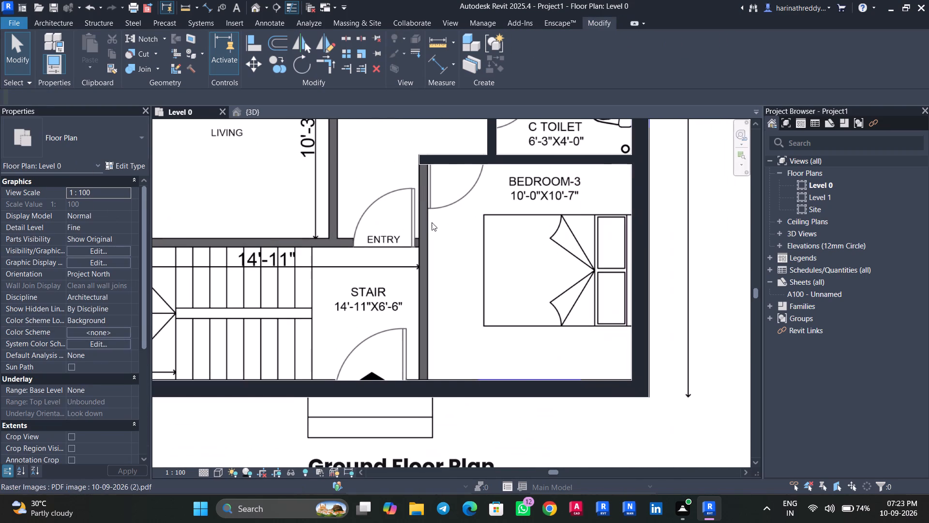
key(w)
key(a)
scroll(423, 167, up, 1)
scroll(423, 167, down, 1)
scroll(422, 167, up, 3)
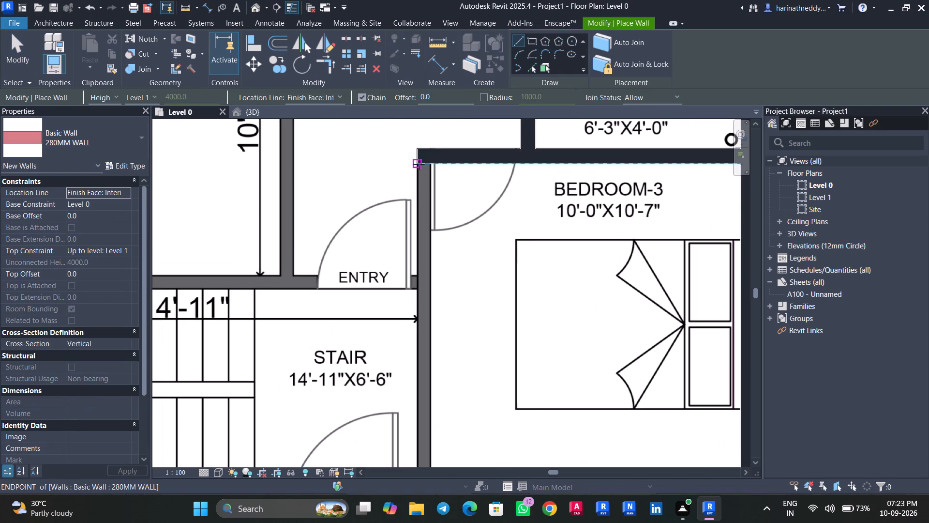
click(419, 164)
middle_drag(408, 339, 460, 125)
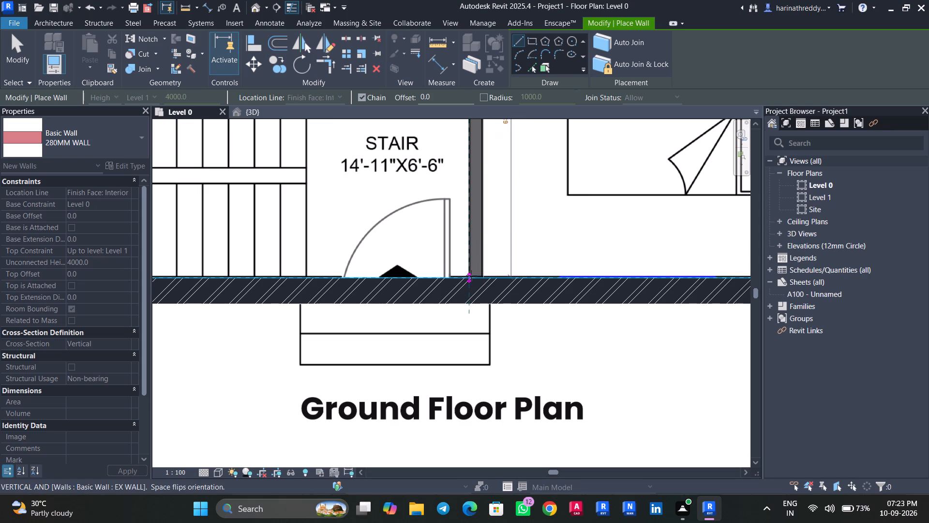
click(471, 276)
key(Escape)
key(Escape)
Draw a 280MM WALL about 4940 mm long along the 7'-9" dining–passage partition, from the Store/Toilet wall to the 4'-6" recess.
scroll(467, 334, down, 11)
scroll(433, 205, up, 3)
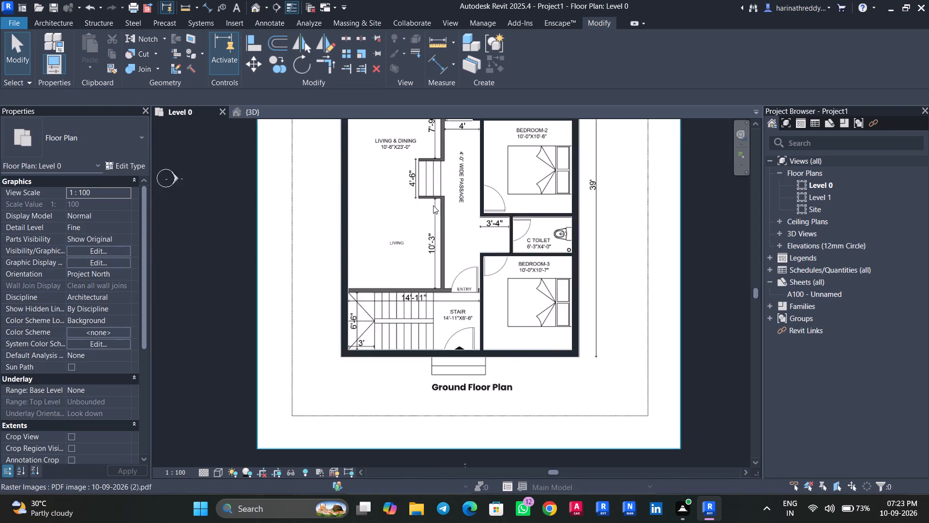
scroll(433, 205, up, 2)
scroll(440, 214, down, 1)
scroll(440, 214, up, 1)
middle_drag(441, 215, 458, 424)
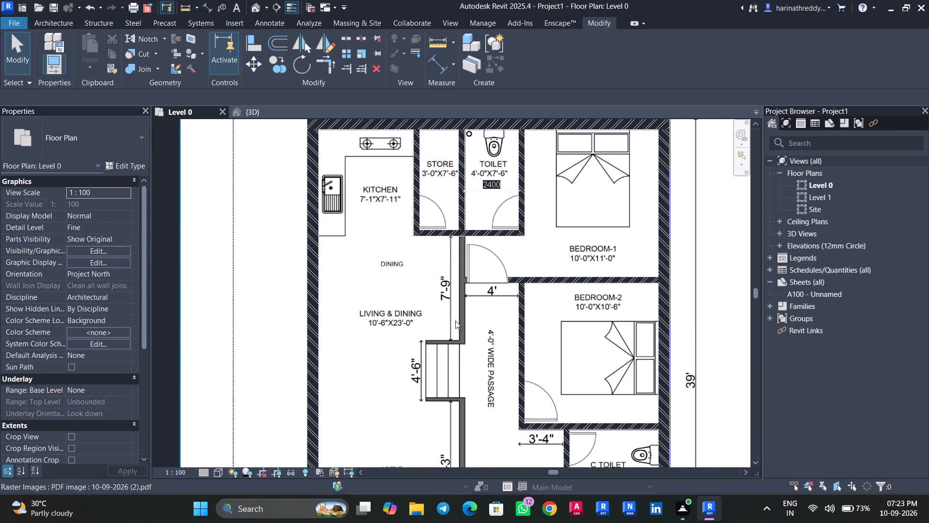
scroll(455, 321, up, 5)
text(WA)
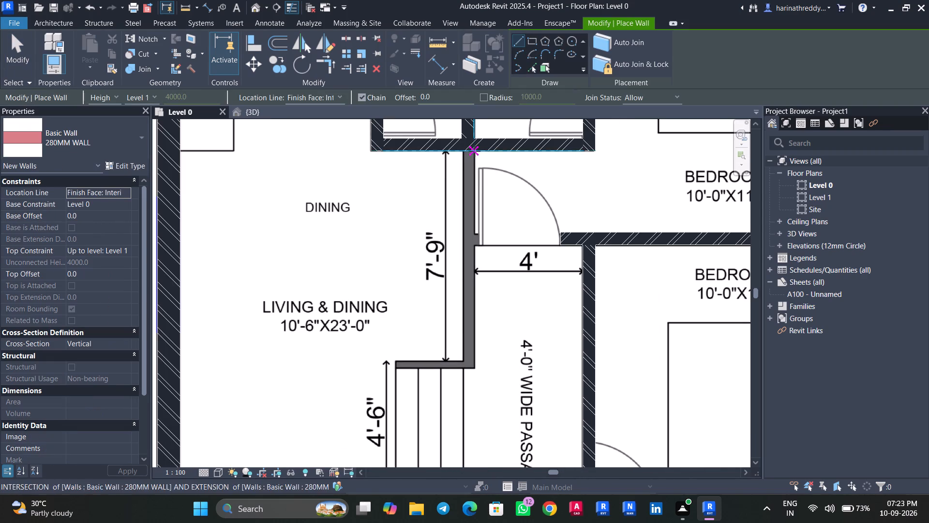
click(475, 151)
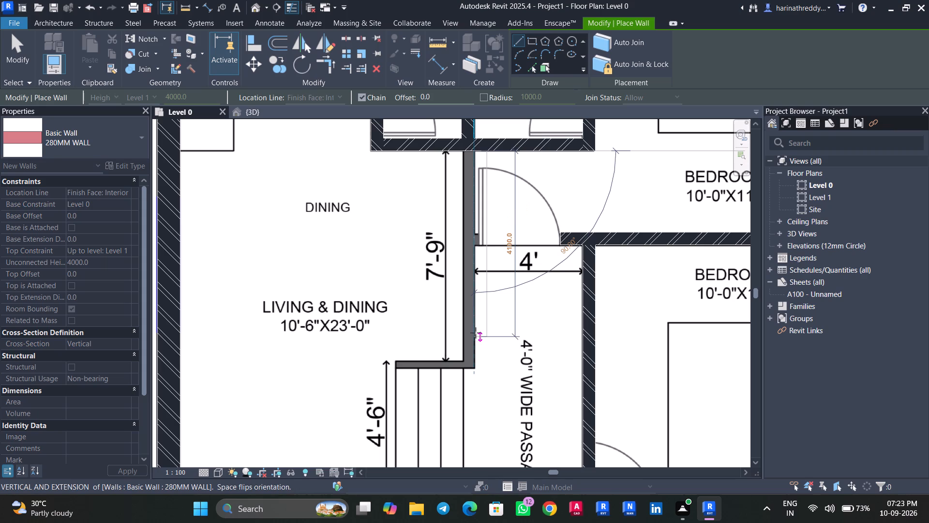
click(474, 368)
key(Escape)
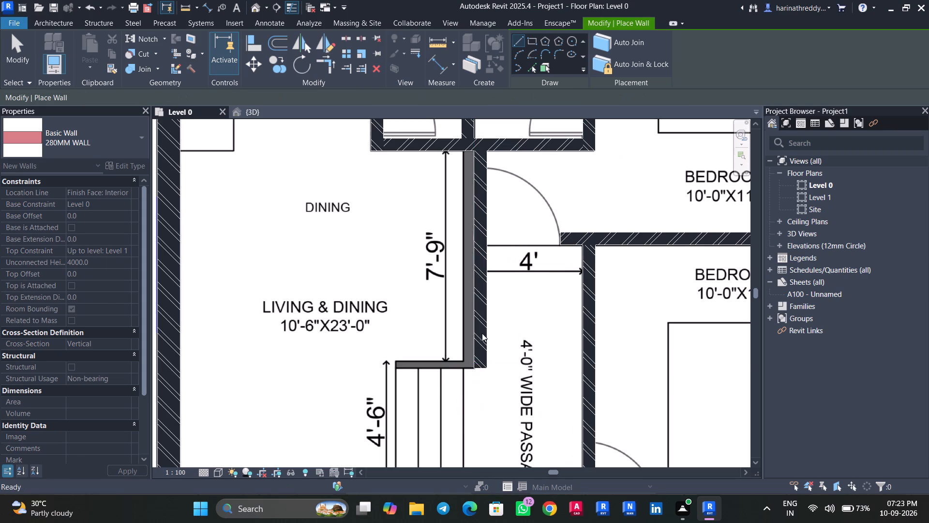
key(Escape)
Nudge the dining–passage wall four increments toward the dining area to cover the PDF partition.
click(482, 324)
key(Left)
key(Left)
key(Left)
key(Left)
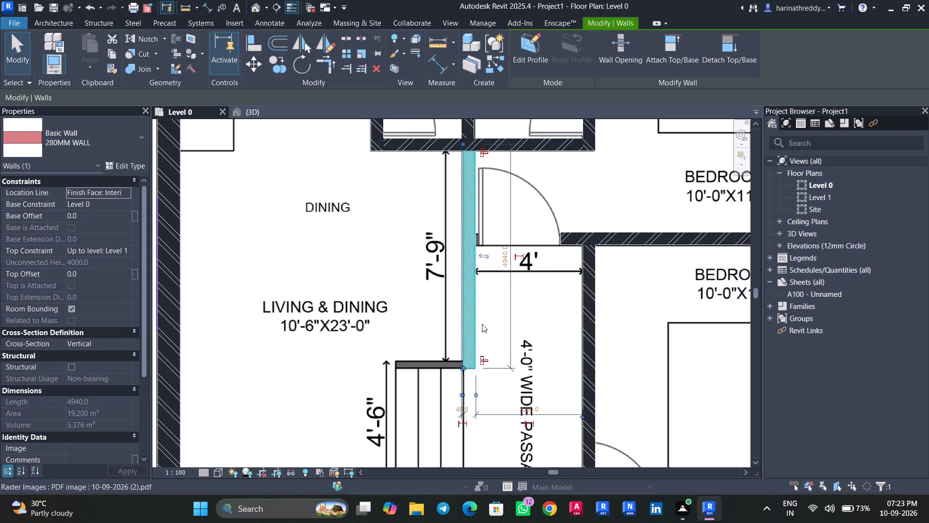
key(Escape)
Draw a 280MM WALL between Living and the passage, from the 4'-6" recess to the Entry partition, location line Finish Face: Exterior.
scroll(484, 335, down, 4)
middle_drag(473, 367, 484, 212)
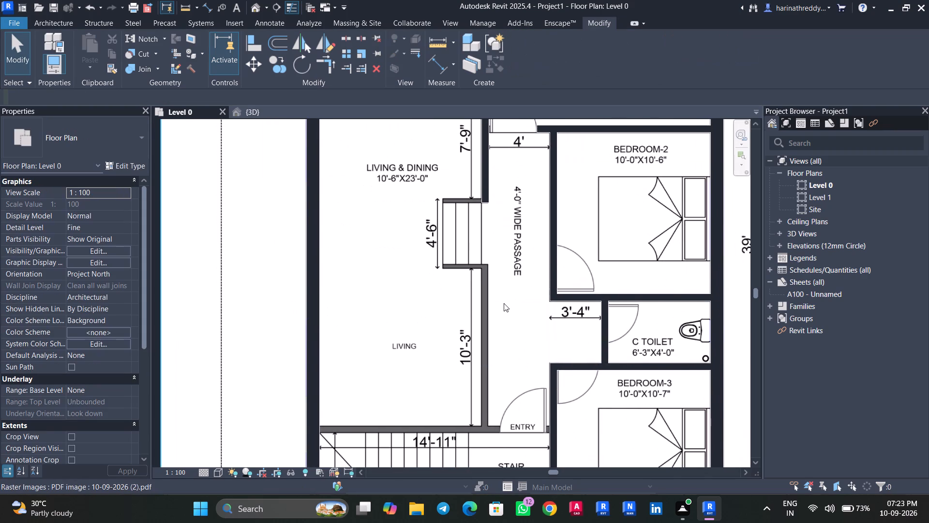
text(WA)
scroll(490, 270, up, 2)
scroll(490, 270, down, 1)
scroll(490, 270, up, 7)
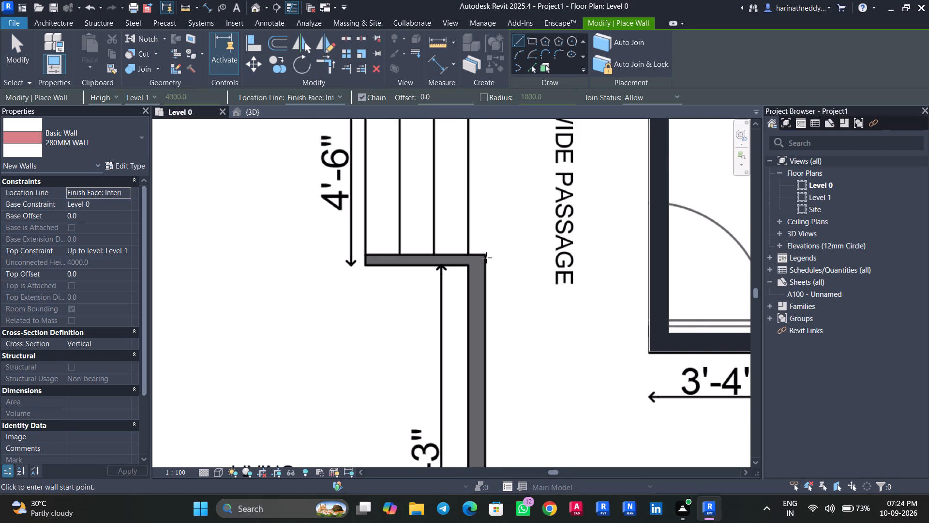
click(483, 252)
key(Escape)
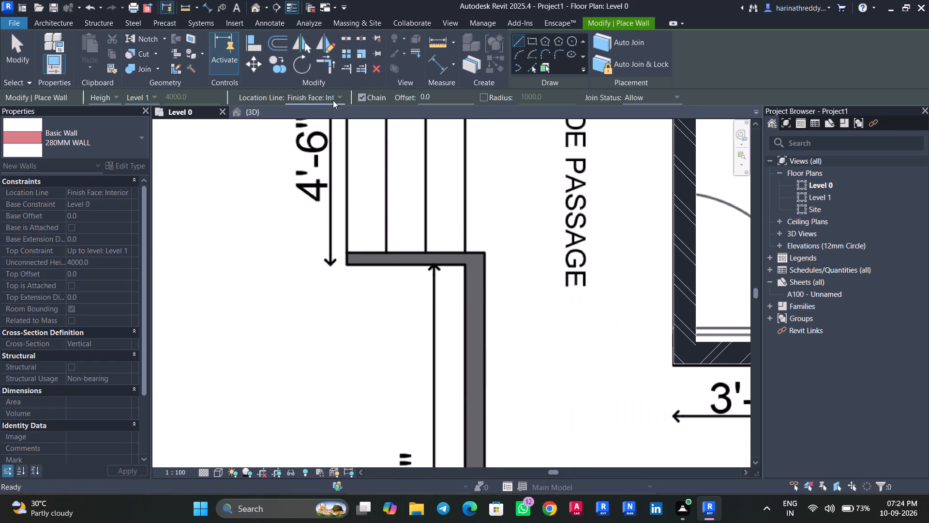
click(332, 96)
click(331, 131)
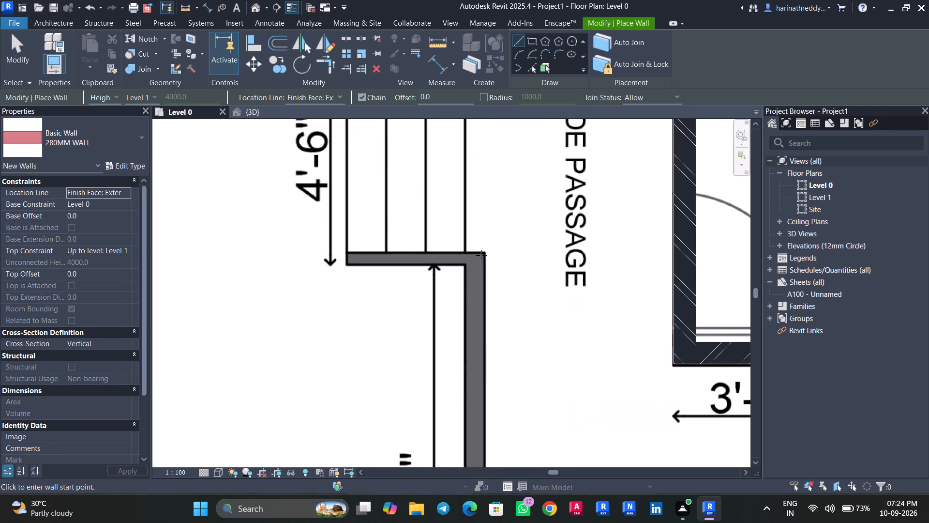
click(483, 251)
middle_drag(484, 395, 523, 111)
middle_drag(516, 422, 522, 293)
click(533, 335)
key(Escape)
key(Escape)
click(530, 315)
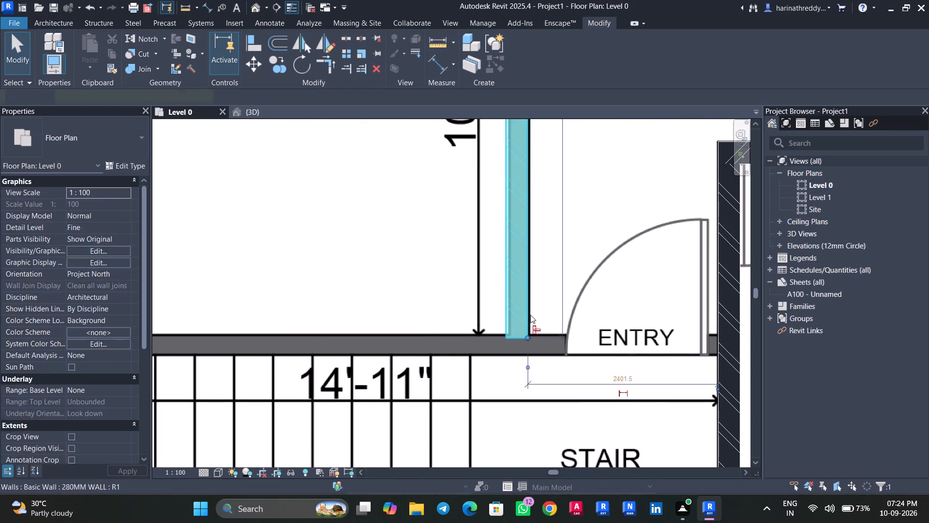
key(Escape)
Select all 280MM WALL instances and rename their wall type as 260MM.
click(523, 315)
scroll(523, 316, down, 1)
scroll(523, 316, up, 1)
scroll(523, 316, down, 9)
text(SA)
double_click(79, 137)
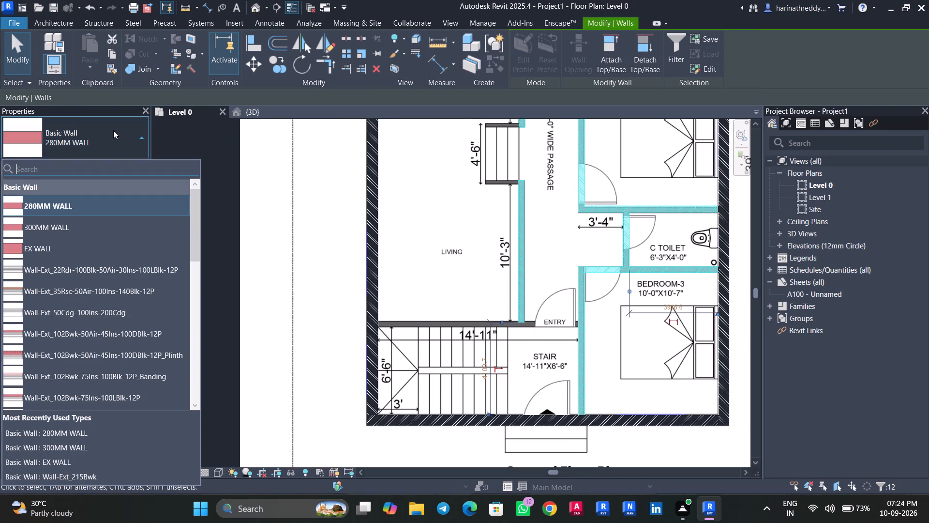
key(Escape)
click(117, 162)
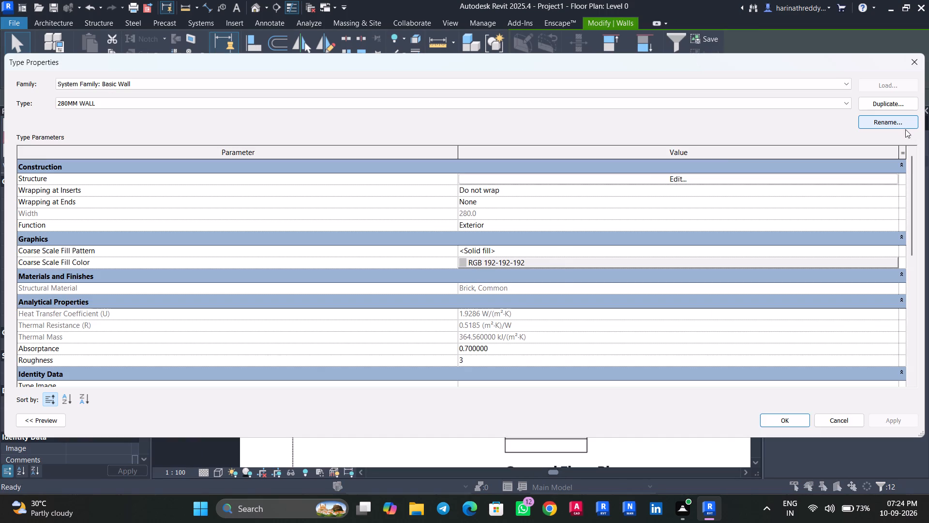
click(903, 127)
key(6)
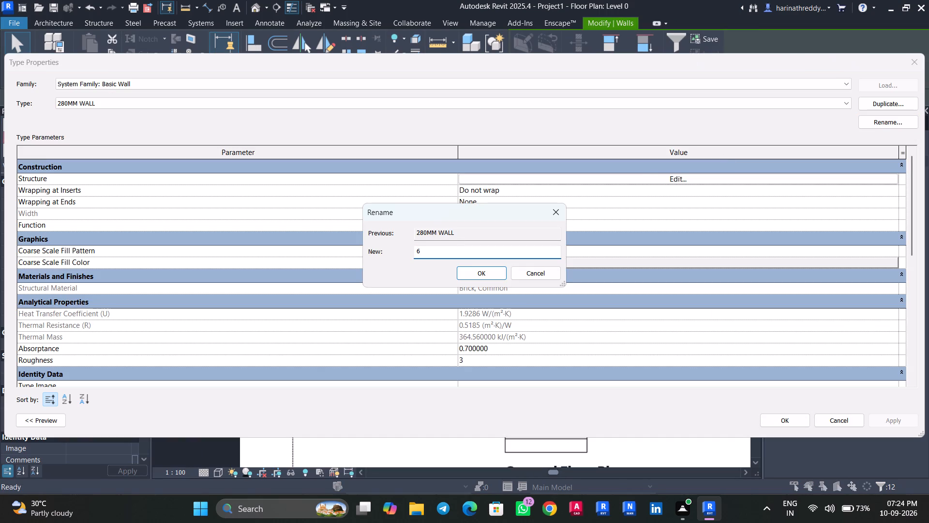
key(BackSpace)
text(260MM)
key(Return)
Set the 260MM wall type's Structure layer thickness to 260 mm and apply the type changes.
click(663, 183)
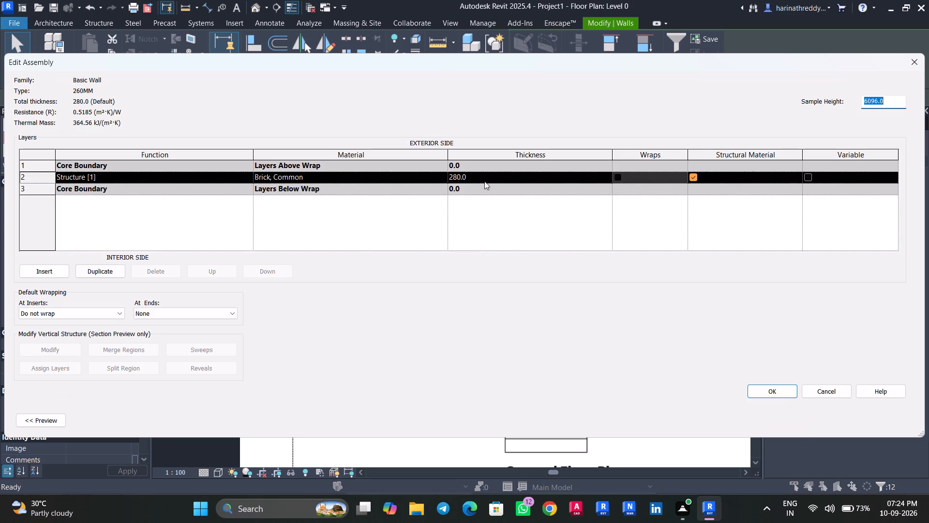
click(489, 174)
text(260)
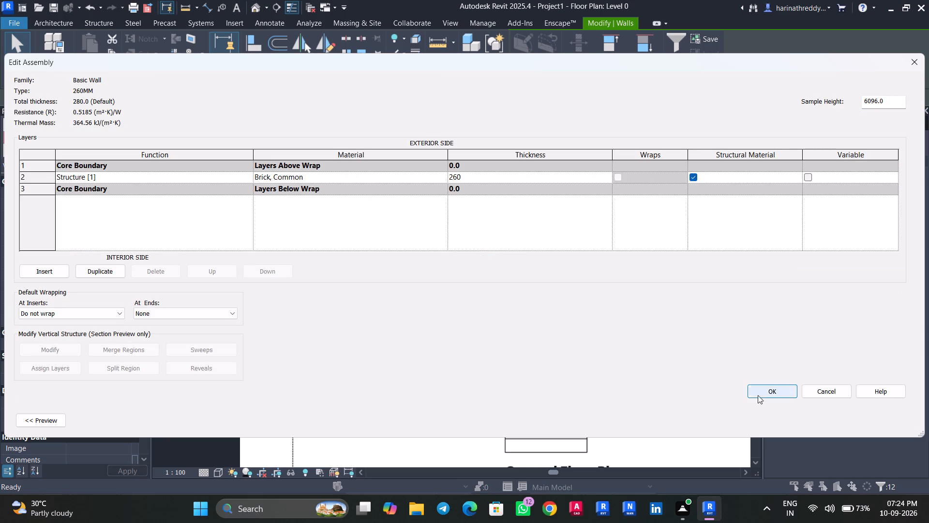
click(791, 392)
click(886, 426)
click(778, 421)
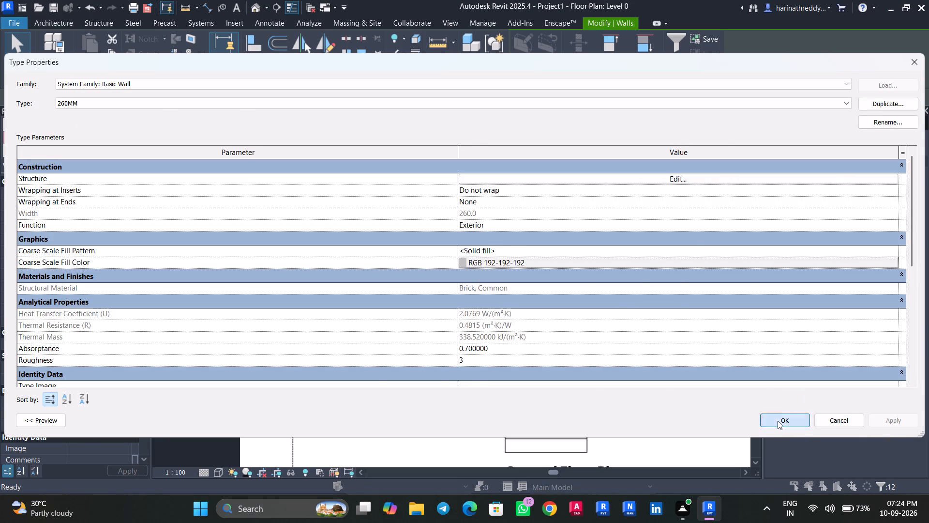
key(Escape)
key(Escape)
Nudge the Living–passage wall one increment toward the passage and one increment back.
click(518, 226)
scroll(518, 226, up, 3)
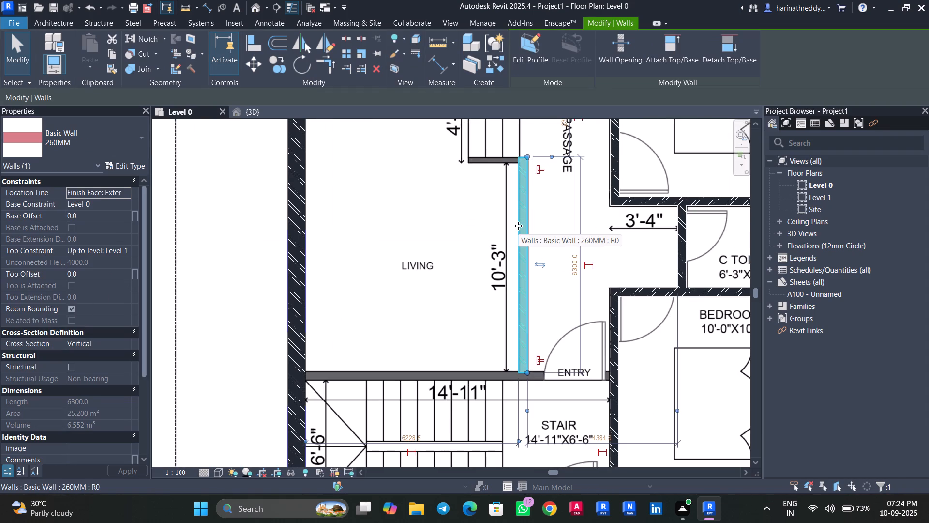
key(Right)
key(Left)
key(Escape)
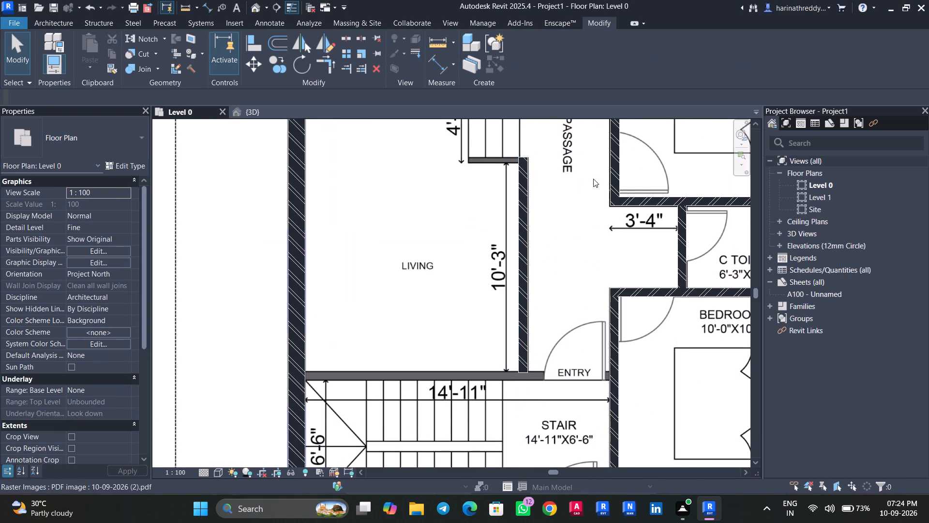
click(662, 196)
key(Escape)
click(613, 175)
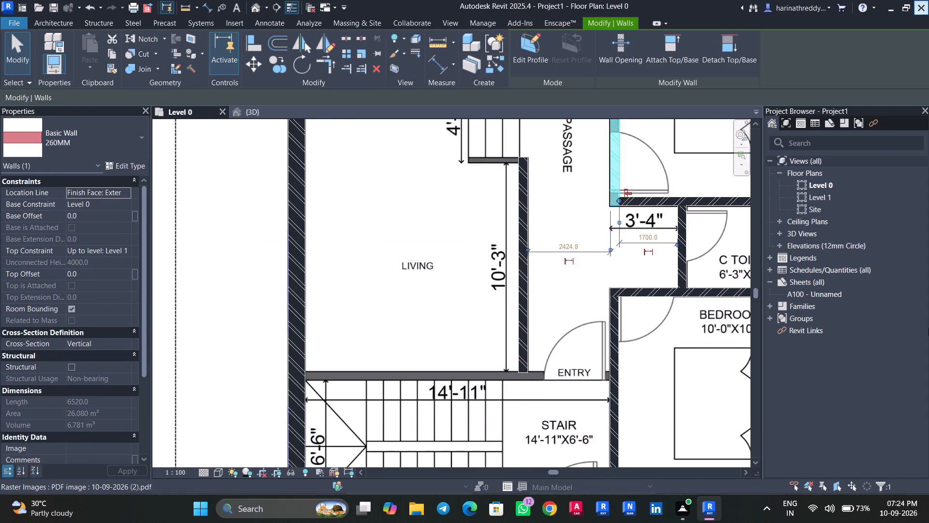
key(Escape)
Draw a 260MM wall about 8890 mm long between Living and Stair, from the exterior wall's inner face to the Stair–Bedroom-3 wall.
scroll(519, 309, down, 5)
middle_drag(547, 331, 542, 237)
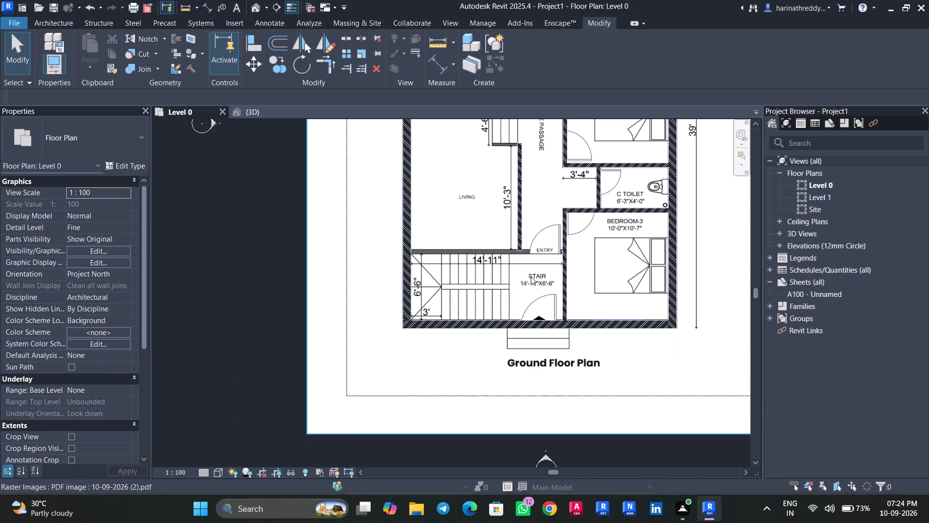
key(w)
key(a)
scroll(399, 256, up, 5)
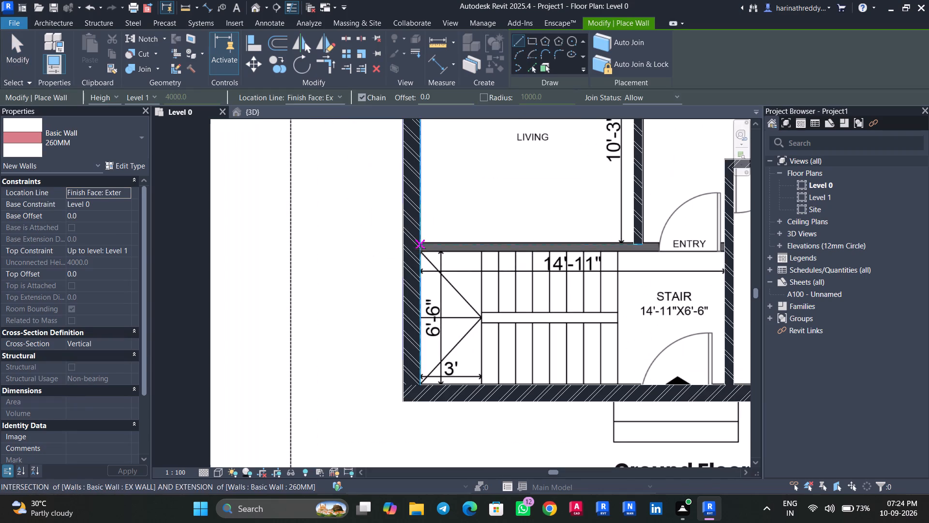
scroll(423, 255, up, 3)
click(418, 249)
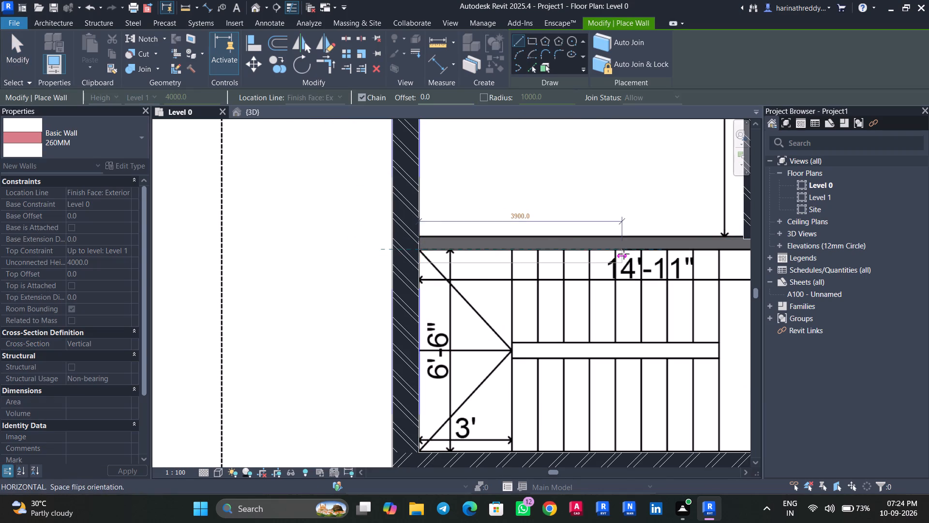
key(Escape)
click(420, 234)
middle_drag(550, 226, 547, 227)
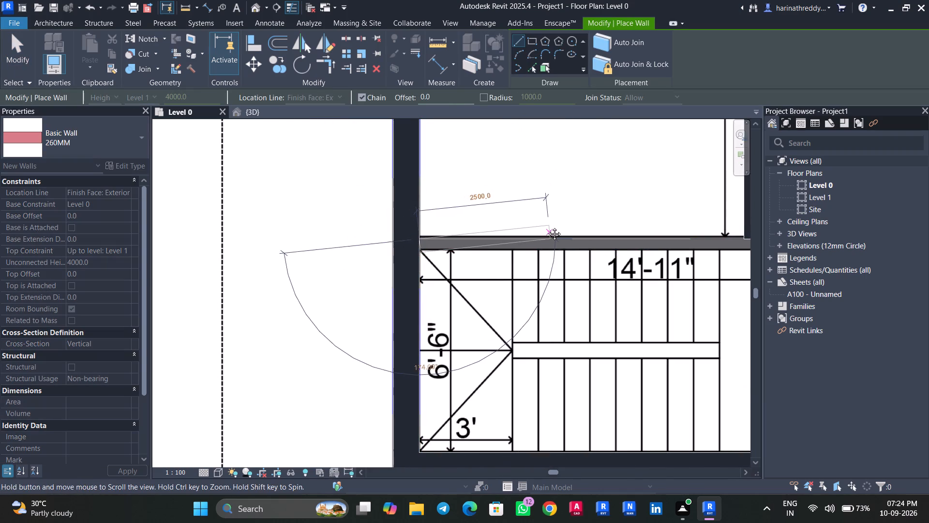
middle_drag(547, 227, 405, 226)
middle_drag(693, 232, 524, 266)
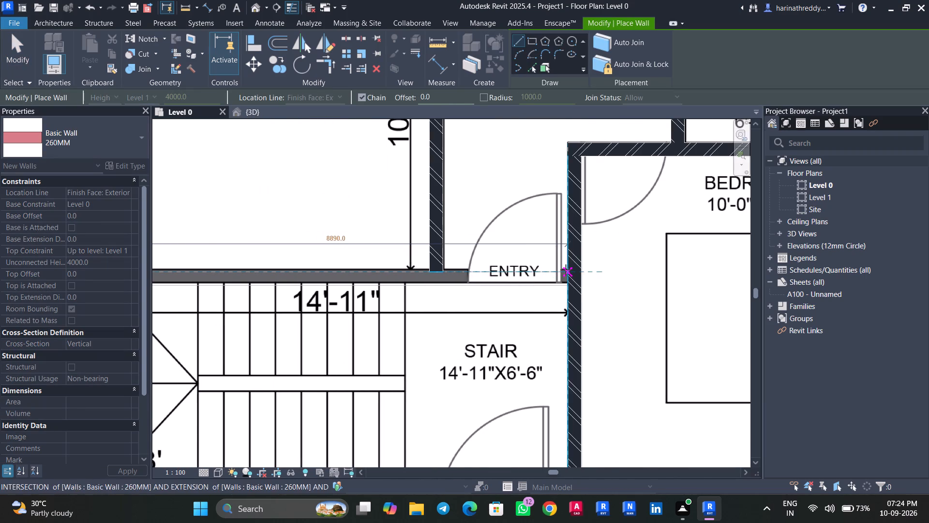
click(566, 270)
key(Escape)
key(Escape)
Nudge the Living–Stair wall toward Living to cover the PDF partition.
click(485, 276)
key(Up)
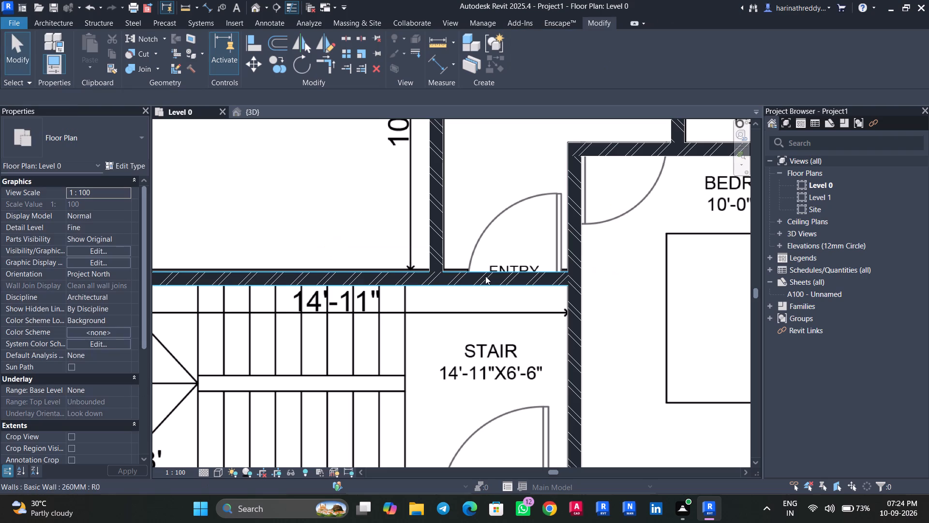
key(Escape)
click(485, 276)
key(Up)
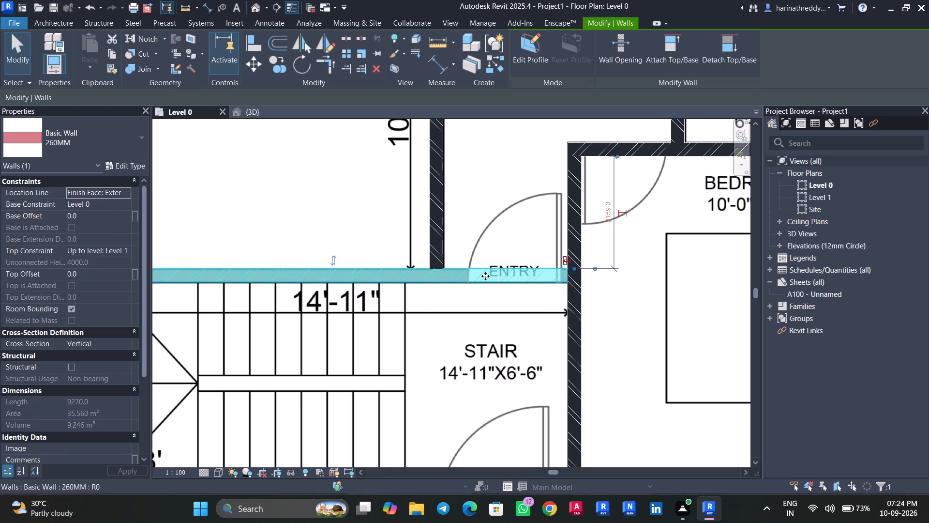
key(Escape)
Examine the modelled walls in the 3D view and return to the Level 0 plan.
scroll(485, 277, down, 2)
scroll(485, 277, up, 1)
scroll(485, 277, down, 6)
scroll(534, 278, down, 3)
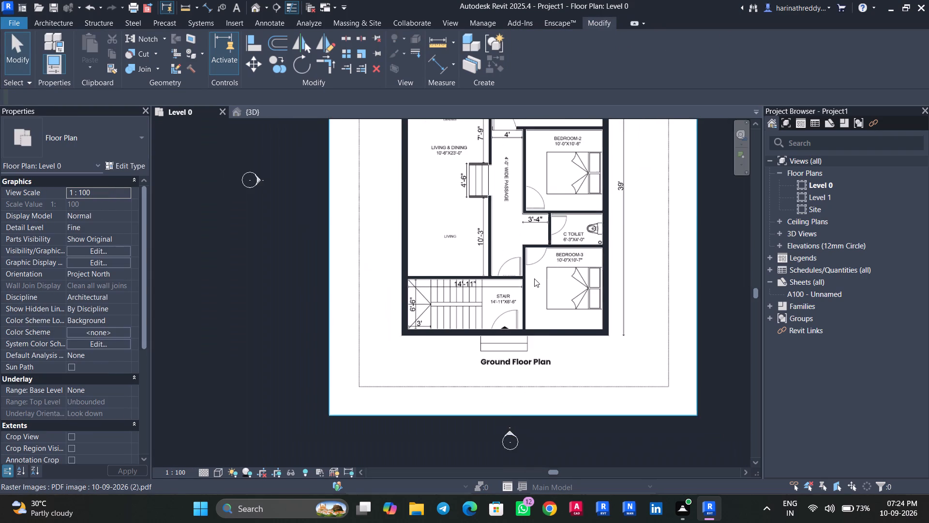
click(254, 4)
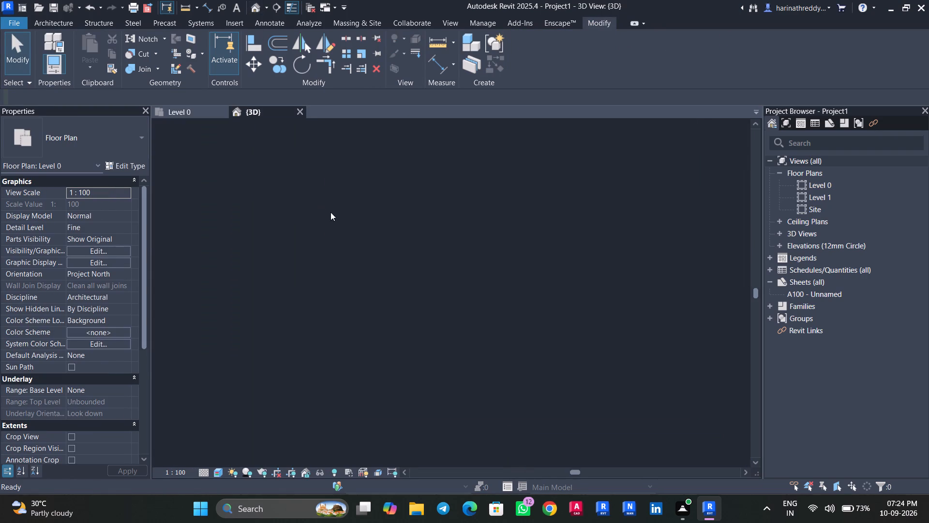
scroll(621, 292, down, 2)
middle_drag(691, 278, 687, 211)
shift+middle_drag(648, 373, 730, 370)
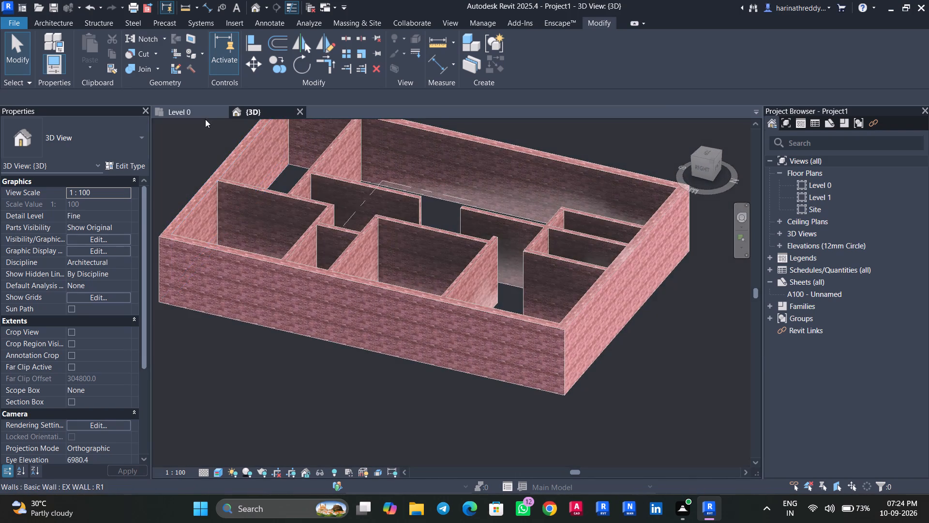
click(205, 116)
Examine the Level 0 partitions against the PDF plan, especially the 4'-6" recess and the Bedroom-1 entrance.
scroll(488, 325, up, 10)
middle_drag(498, 288, 428, 397)
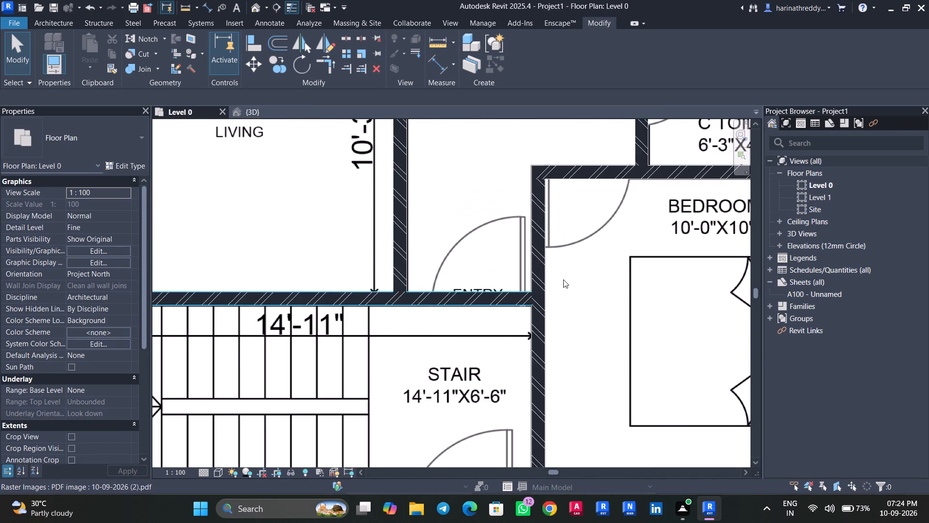
scroll(563, 279, down, 3)
scroll(563, 279, up, 1)
scroll(563, 279, down, 7)
middle_drag(583, 258, 545, 358)
scroll(452, 264, up, 1)
scroll(452, 264, down, 1)
scroll(452, 264, up, 2)
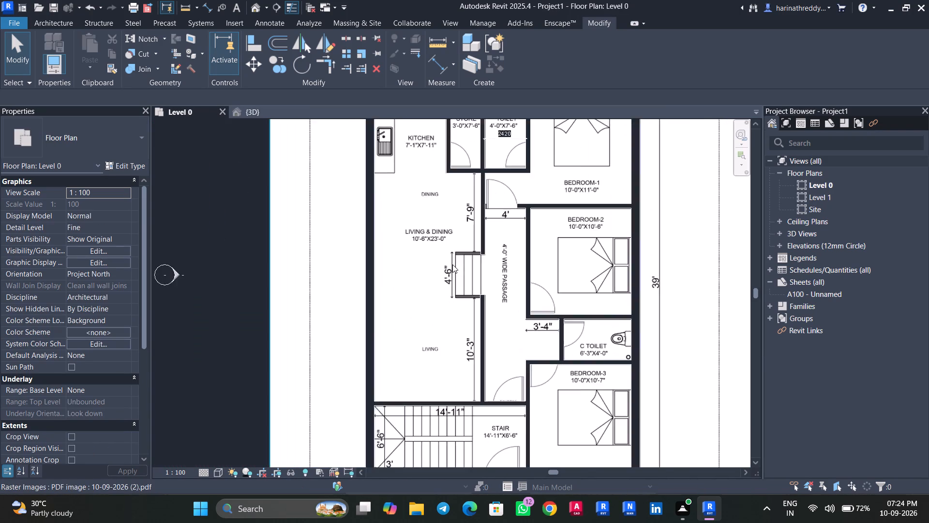
scroll(452, 264, up, 8)
key(Escape)
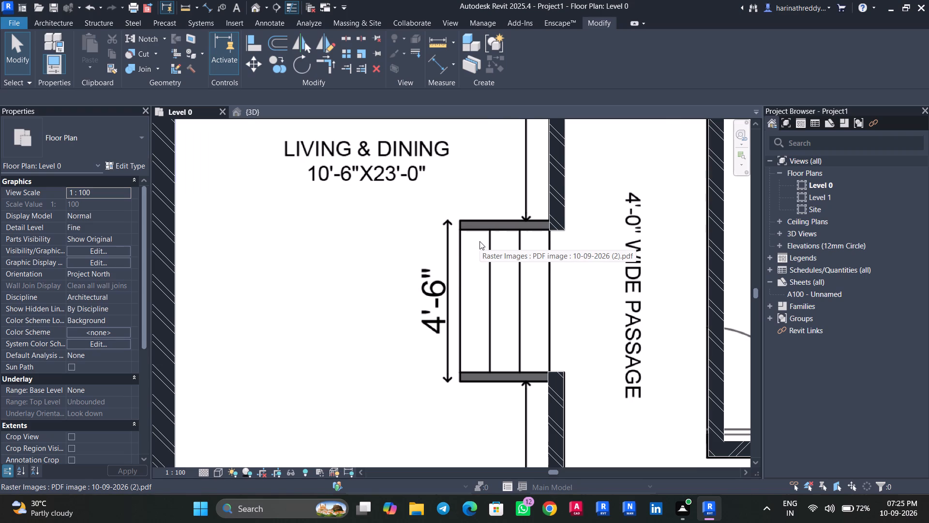
scroll(479, 241, down, 3)
scroll(479, 241, up, 1)
scroll(479, 241, down, 3)
scroll(479, 241, up, 5)
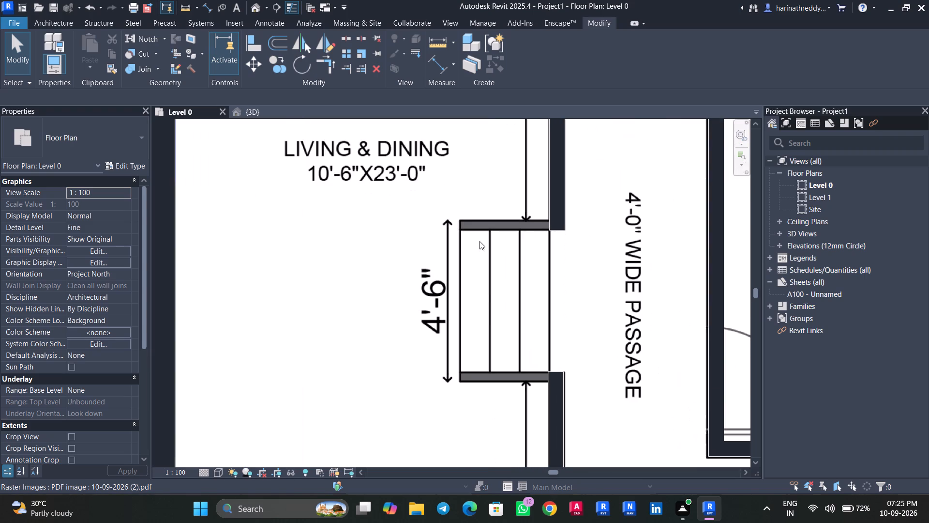
scroll(496, 323, down, 1)
scroll(496, 323, up, 1)
scroll(496, 323, down, 6)
middle_drag(505, 283, 477, 327)
scroll(450, 351, up, 2)
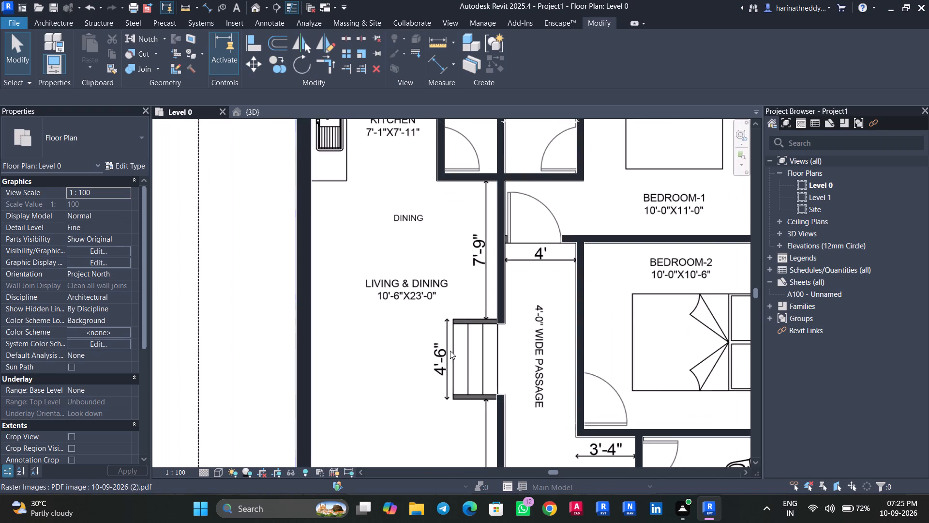
middle_drag(473, 343, 398, 407)
scroll(395, 406, down, 2)
scroll(353, 336, down, 1)
middle_drag(353, 336, 366, 343)
middle_drag(366, 343, 362, 316)
scroll(360, 316, up, 1)
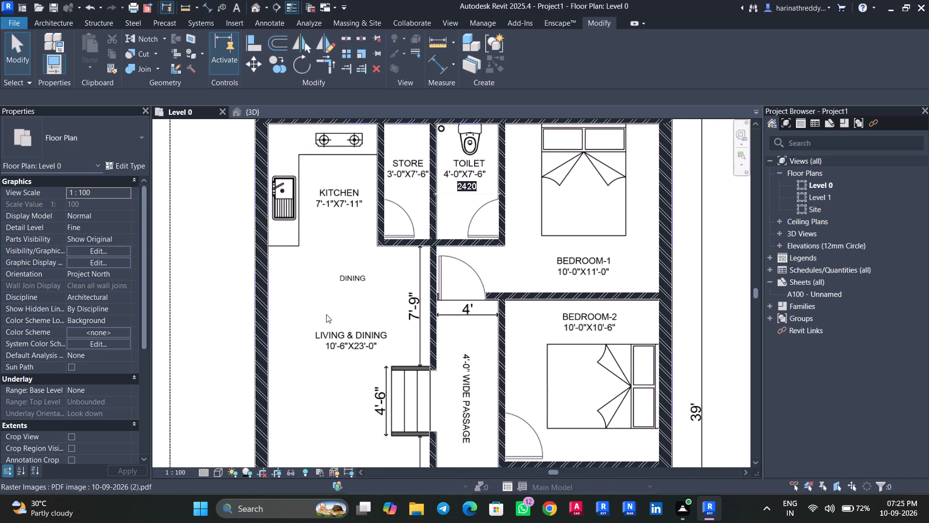
scroll(326, 315, down, 4)
scroll(478, 339, up, 5)
middle_drag(467, 338, 478, 311)
Extend the Bedroom-1–Bedroom-2 wall across the Bedroom-1 door opening to the dining–passage wall.
click(380, 232)
scroll(366, 250, up, 1)
key(Escape)
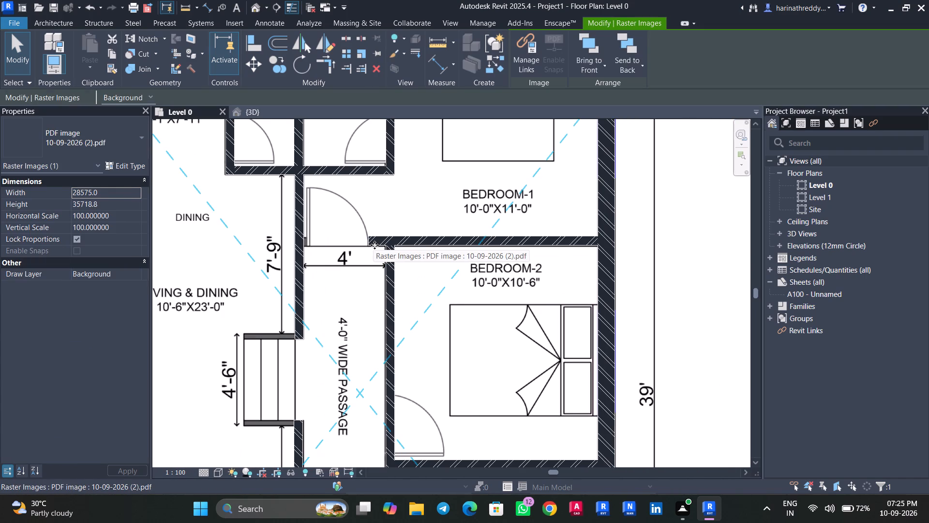
click(376, 243)
drag(369, 234, 344, 230)
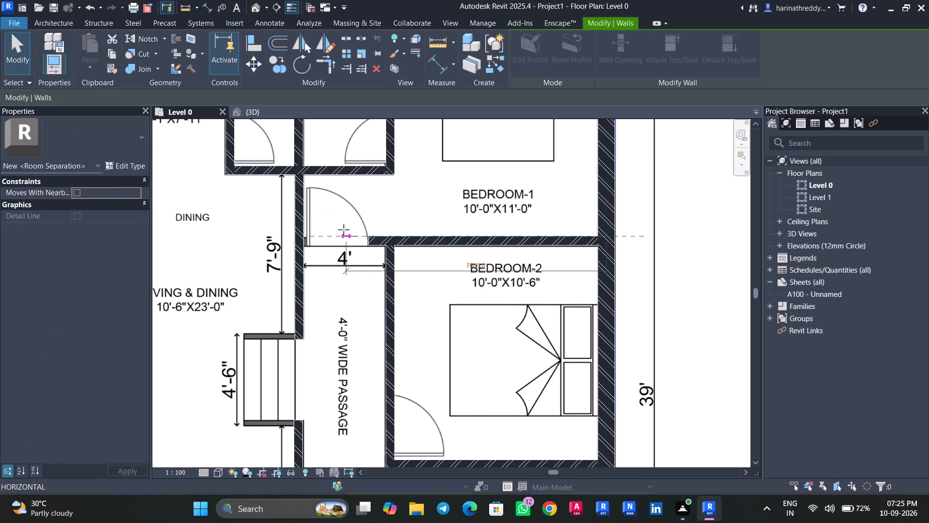
drag(344, 230, 305, 233)
key(Escape)
key(Escape)
scroll(342, 309, down, 4)
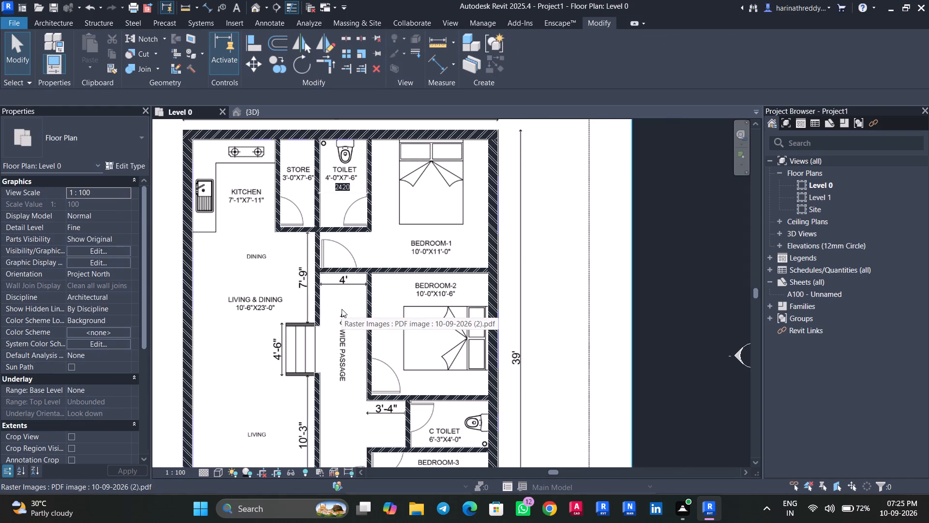
key(Escape)
key(Escape)
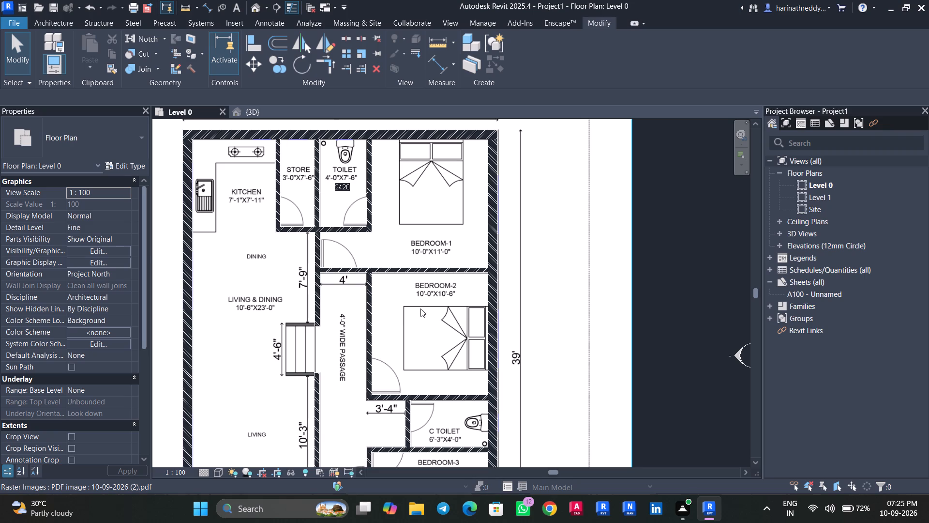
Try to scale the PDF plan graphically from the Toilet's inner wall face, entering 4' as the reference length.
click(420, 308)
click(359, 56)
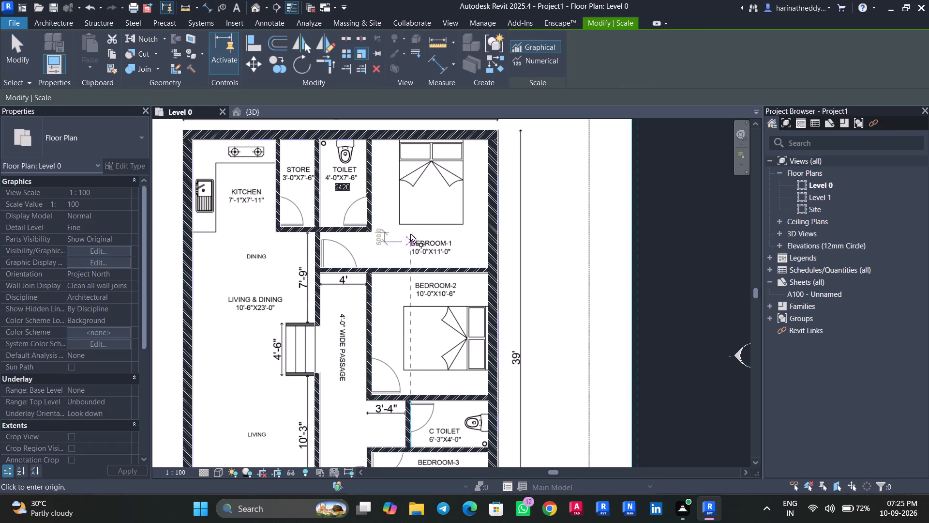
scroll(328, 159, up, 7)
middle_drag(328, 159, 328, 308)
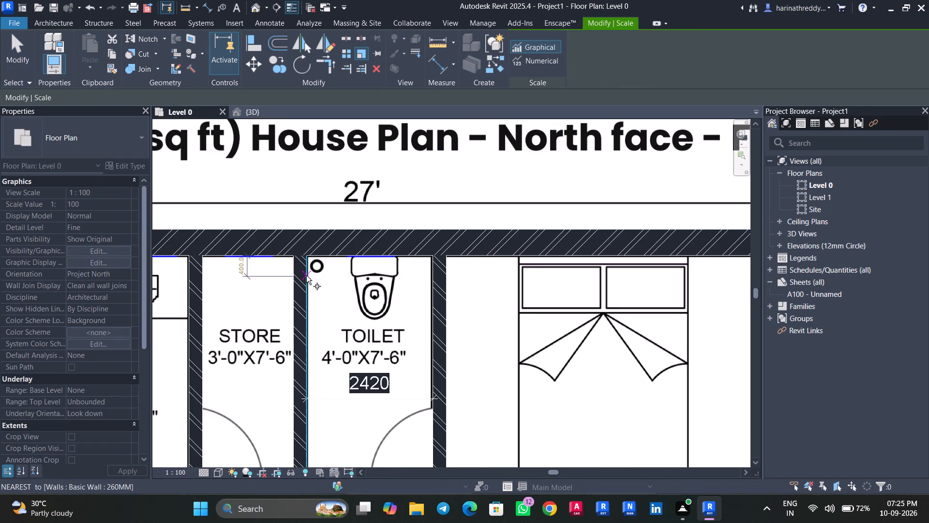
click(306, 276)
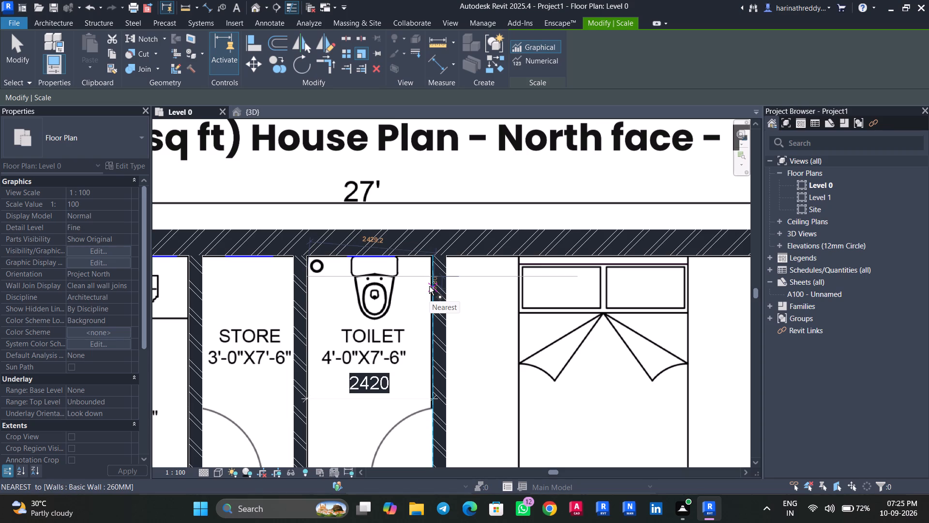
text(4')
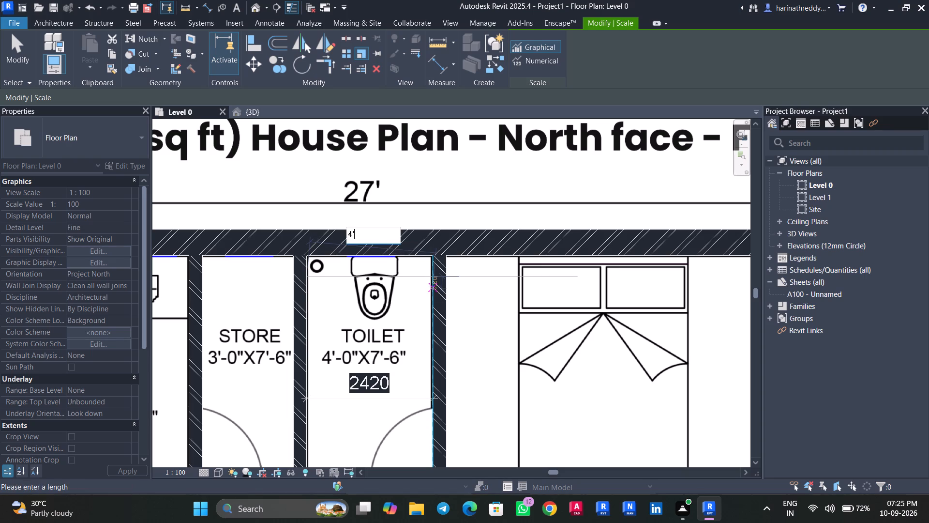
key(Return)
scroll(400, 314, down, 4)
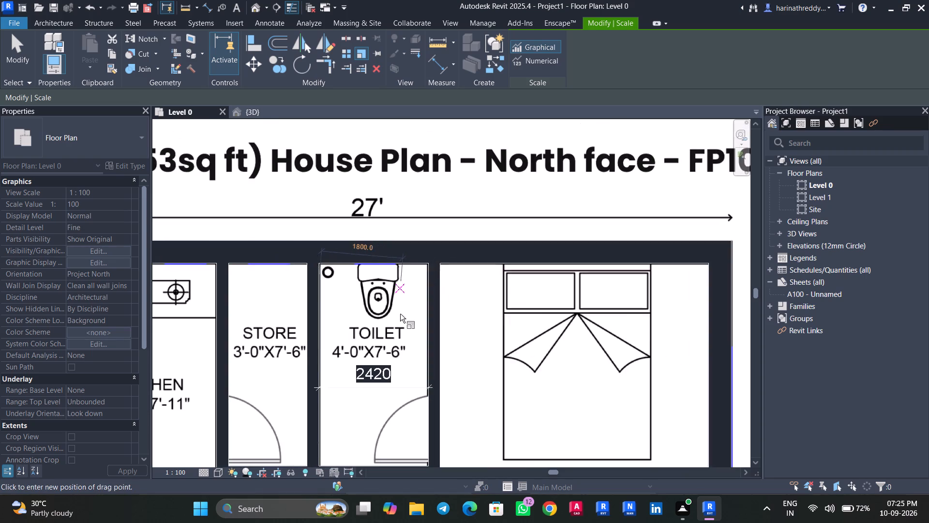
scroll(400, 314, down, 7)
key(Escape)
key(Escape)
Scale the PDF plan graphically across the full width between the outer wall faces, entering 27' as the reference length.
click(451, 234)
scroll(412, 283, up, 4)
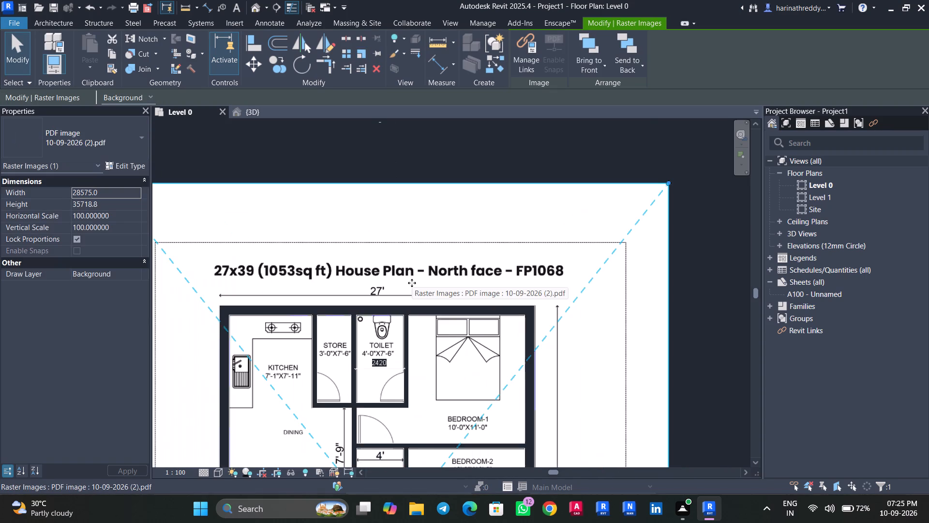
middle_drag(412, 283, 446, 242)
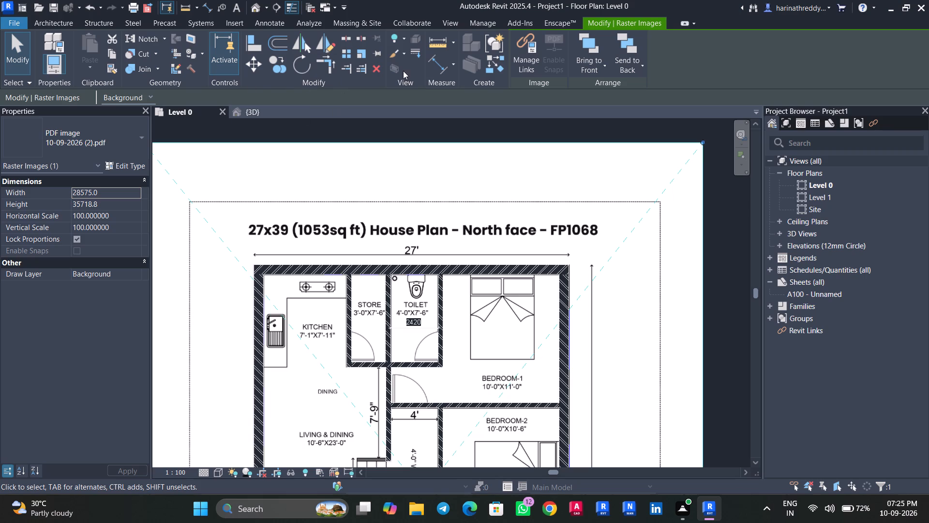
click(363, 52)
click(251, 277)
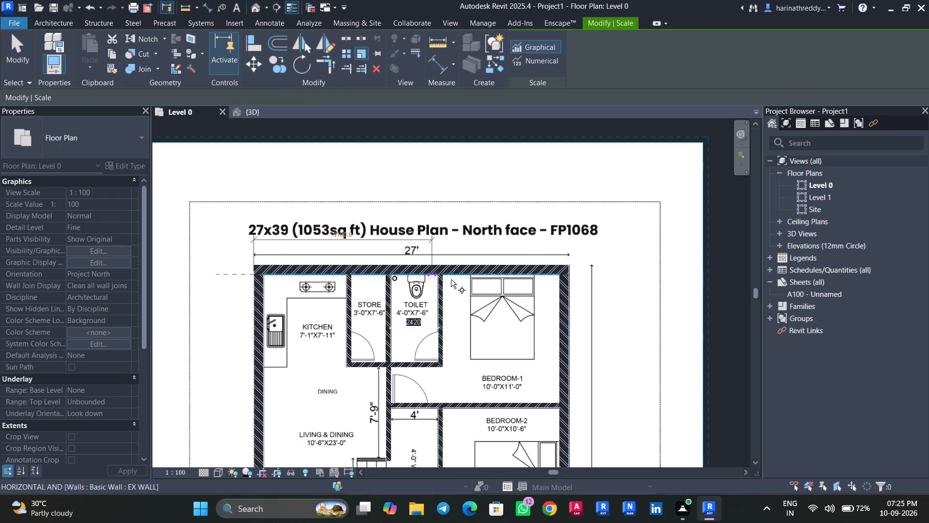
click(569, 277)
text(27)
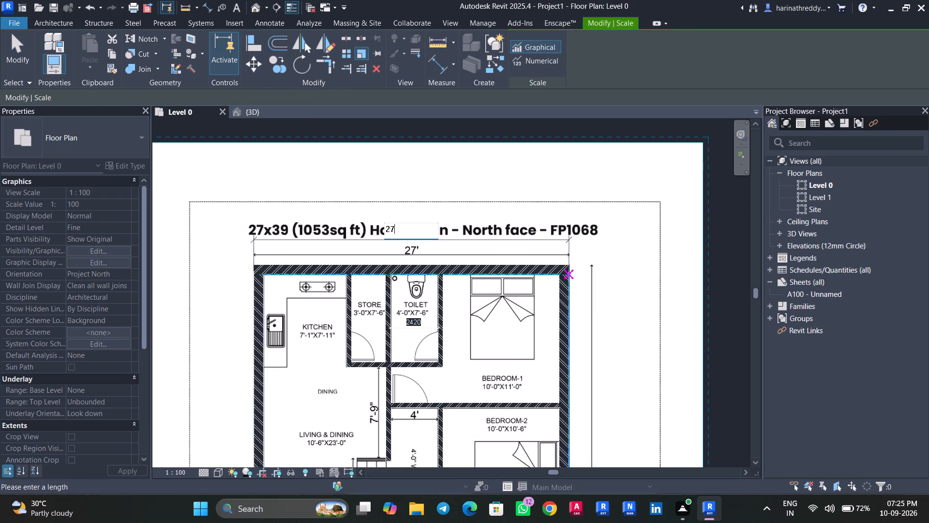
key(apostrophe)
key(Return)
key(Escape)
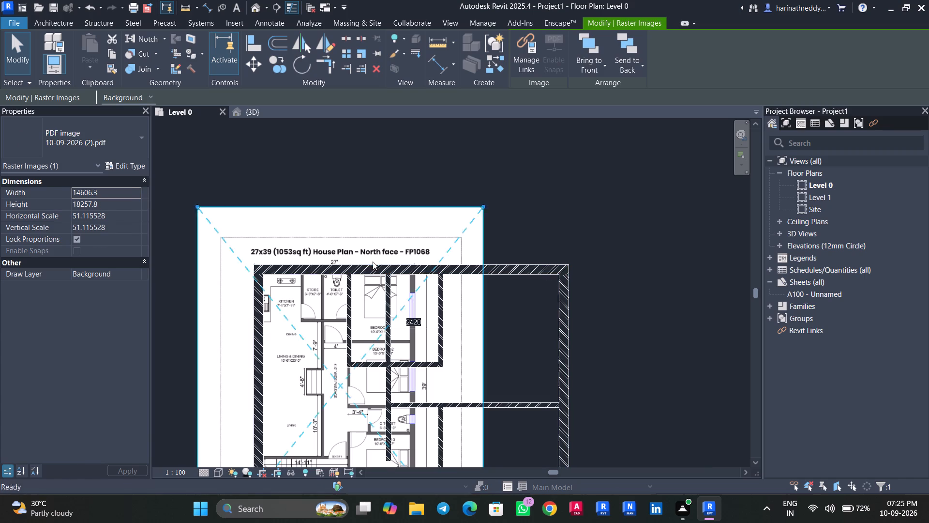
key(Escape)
Examine how the rescaled PDF plan lines up with the modelled walls on Level 0.
click(392, 233)
middle_drag(569, 226, 634, 137)
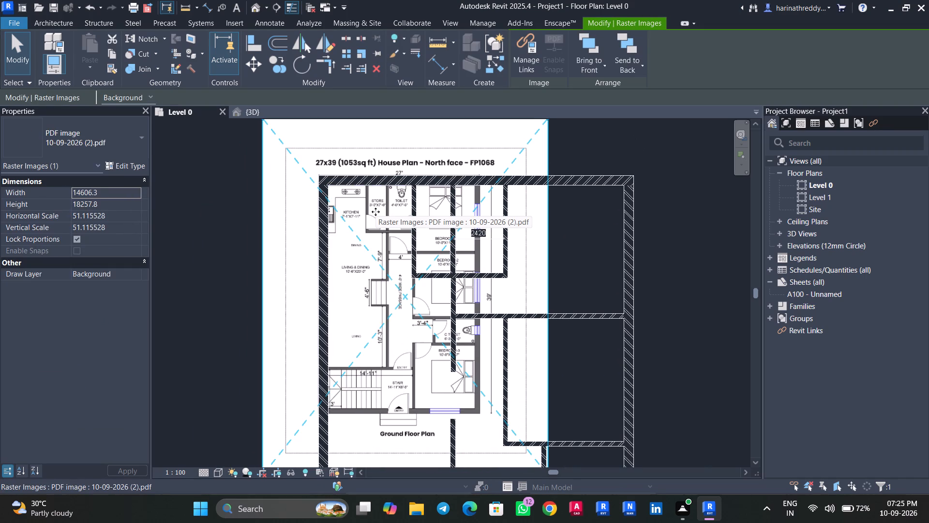
scroll(375, 212, down, 2)
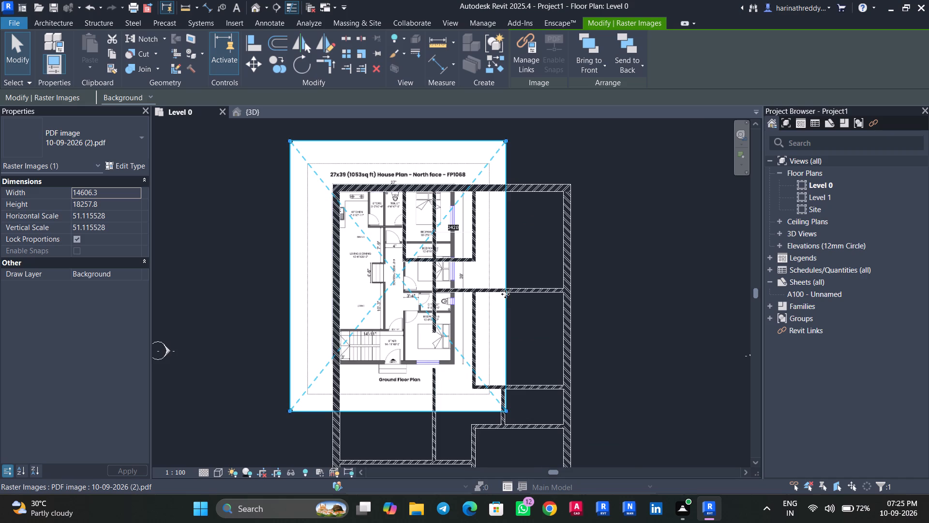
scroll(448, 243, up, 3)
scroll(448, 243, down, 1)
scroll(463, 260, up, 6)
key(Escape)
scroll(522, 306, down, 6)
middle_drag(523, 304, 544, 247)
scroll(542, 250, up, 1)
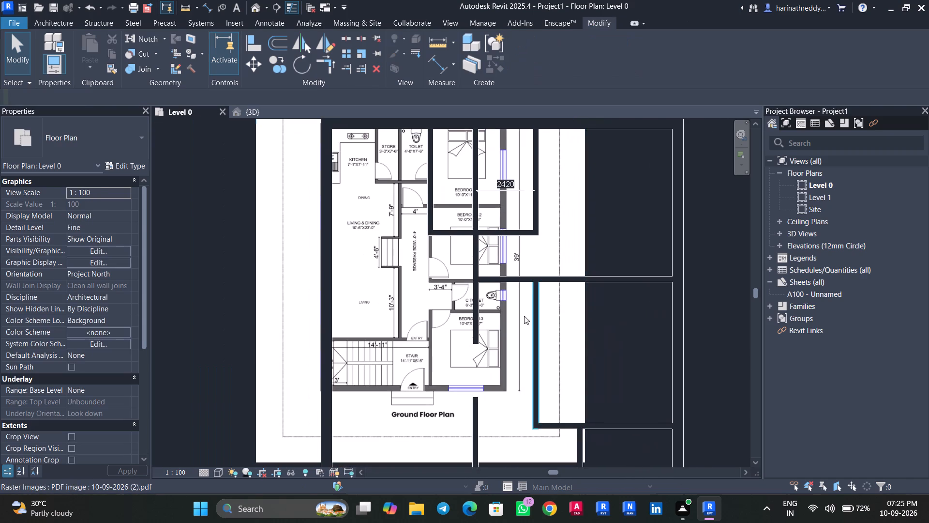
scroll(451, 253, down, 3)
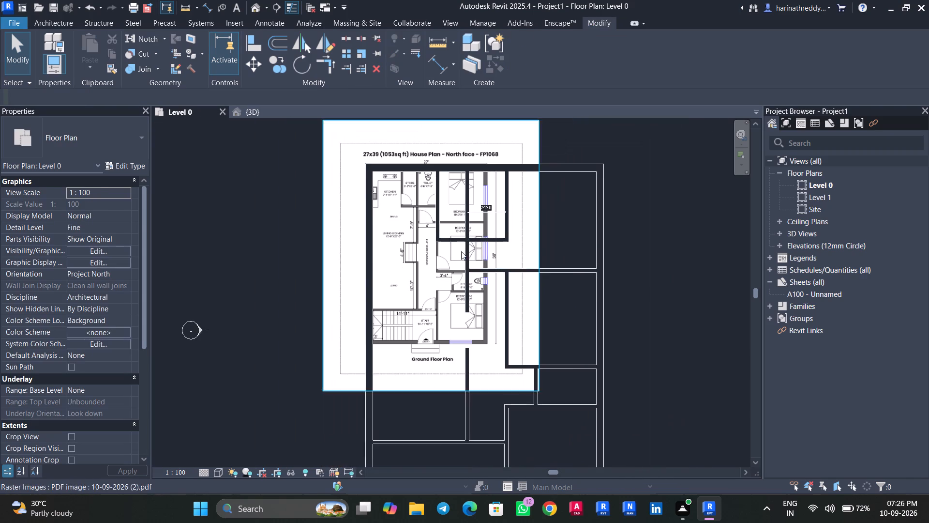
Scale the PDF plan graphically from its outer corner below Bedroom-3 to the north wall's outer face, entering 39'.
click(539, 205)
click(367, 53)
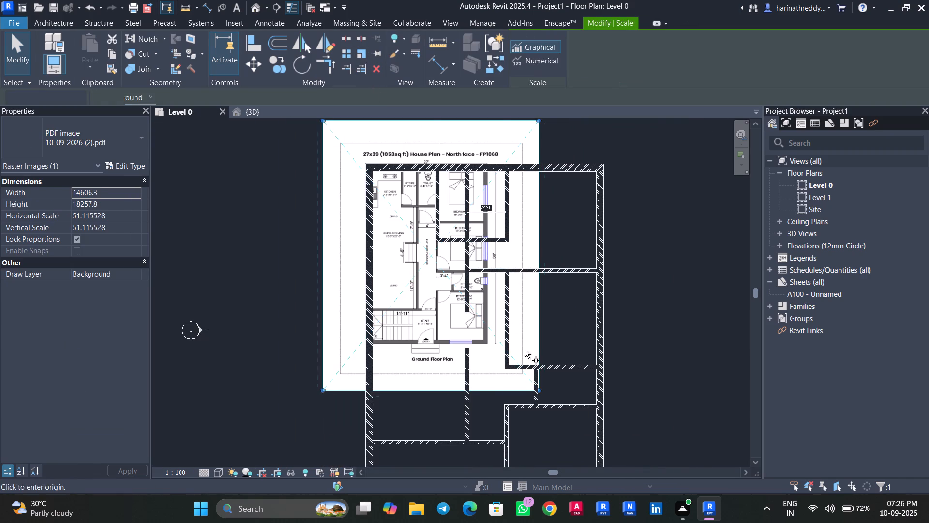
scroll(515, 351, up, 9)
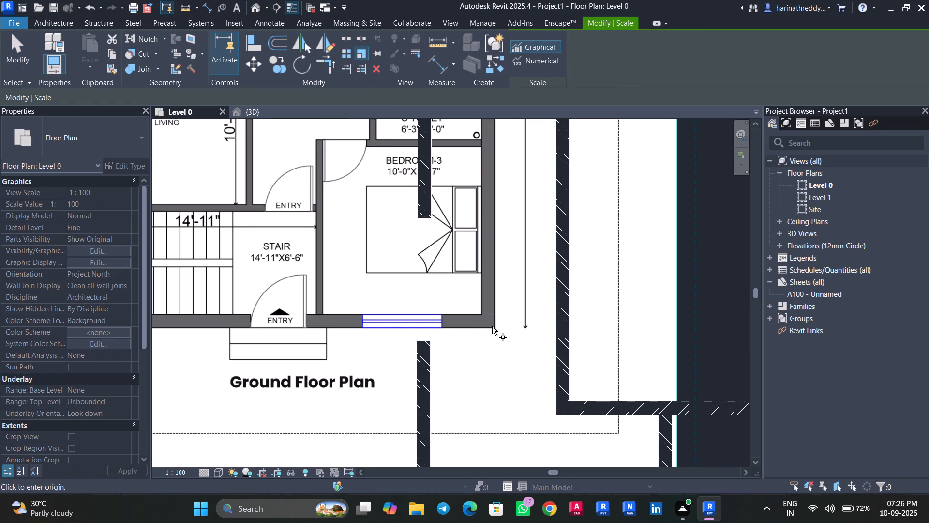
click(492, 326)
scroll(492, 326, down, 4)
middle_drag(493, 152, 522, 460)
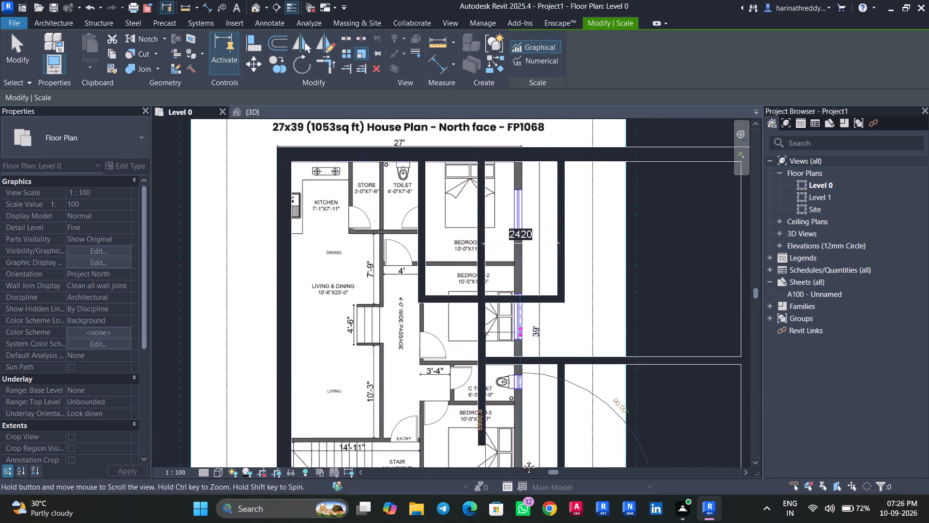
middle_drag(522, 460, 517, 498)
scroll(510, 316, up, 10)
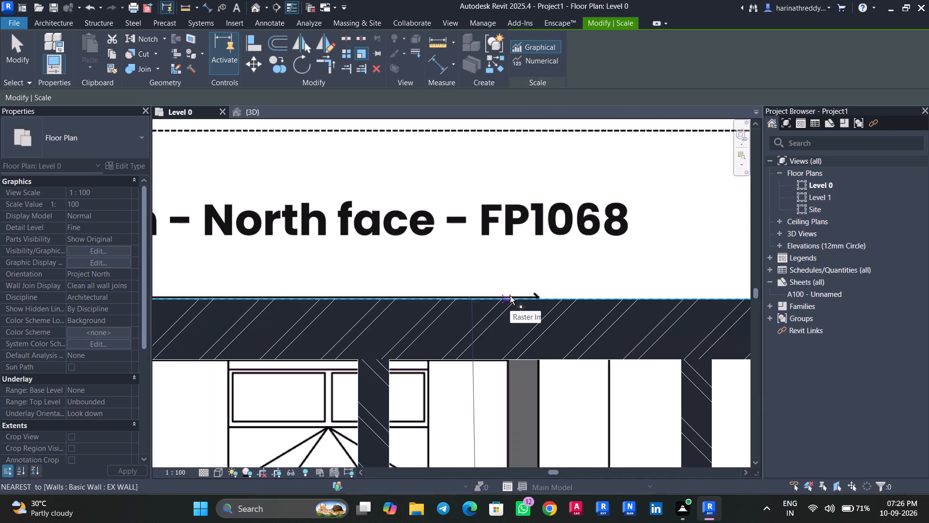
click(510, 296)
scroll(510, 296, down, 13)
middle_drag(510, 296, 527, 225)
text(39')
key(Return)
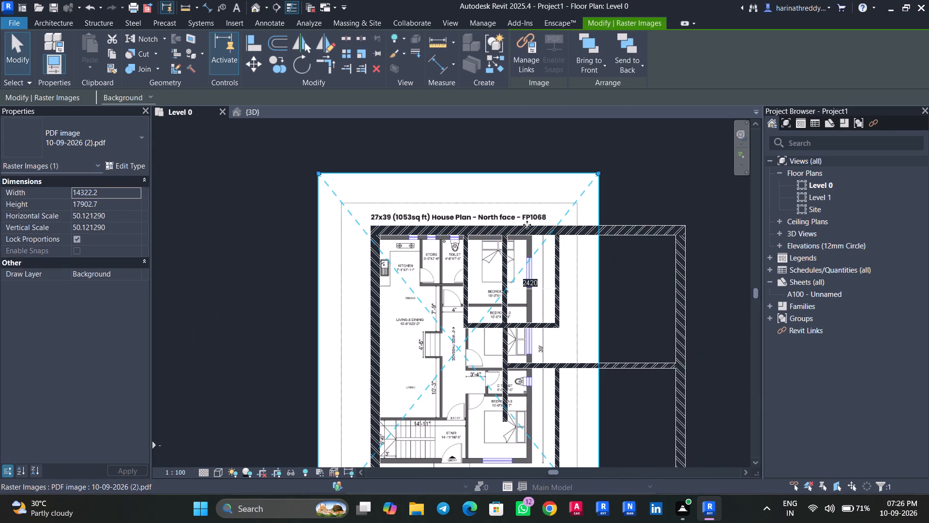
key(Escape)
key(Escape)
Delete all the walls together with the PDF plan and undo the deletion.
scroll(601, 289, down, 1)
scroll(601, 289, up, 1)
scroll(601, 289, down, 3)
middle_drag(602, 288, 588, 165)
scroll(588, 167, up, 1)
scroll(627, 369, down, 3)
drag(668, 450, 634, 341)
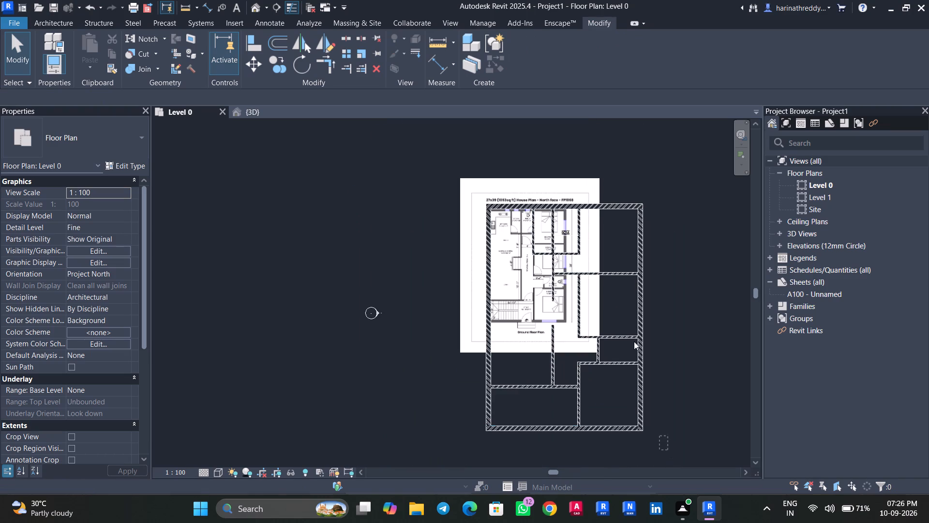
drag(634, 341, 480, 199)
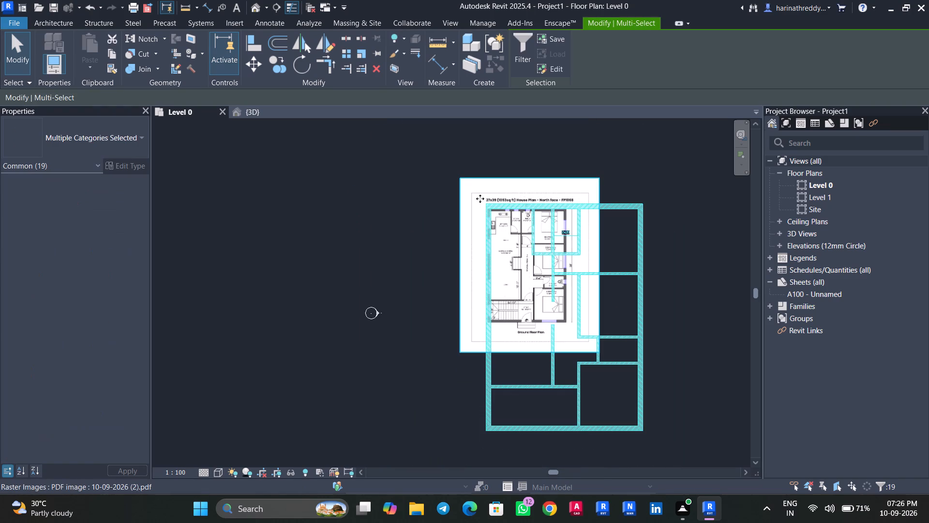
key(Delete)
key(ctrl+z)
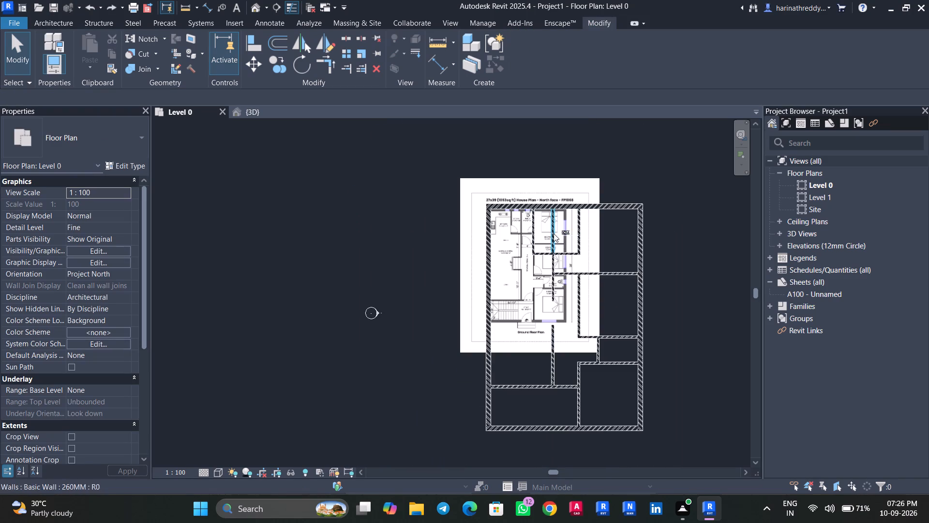
Delete all instances of the EX WALL exterior walls and the 260MM partitions, keeping the PDF plan.
click(624, 431)
text(SA)
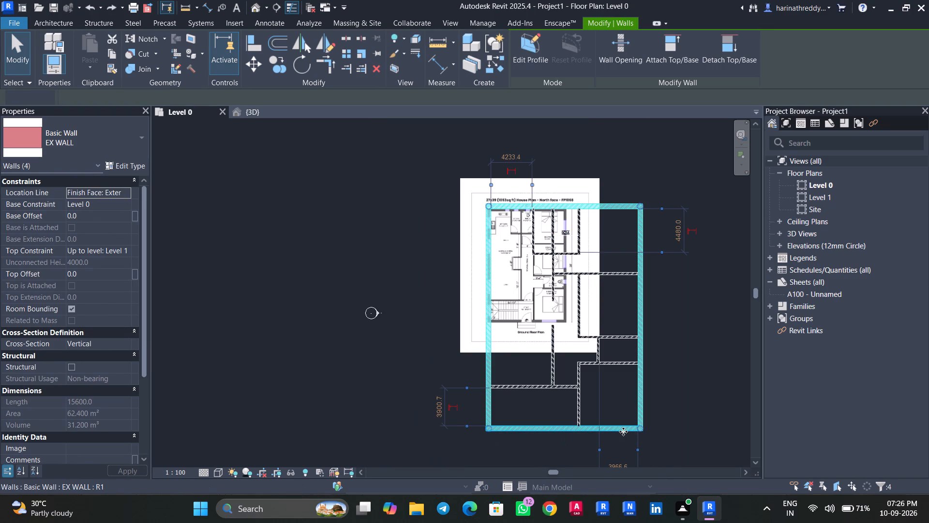
key(Delete)
click(625, 367)
text(SA)
key(Delete)
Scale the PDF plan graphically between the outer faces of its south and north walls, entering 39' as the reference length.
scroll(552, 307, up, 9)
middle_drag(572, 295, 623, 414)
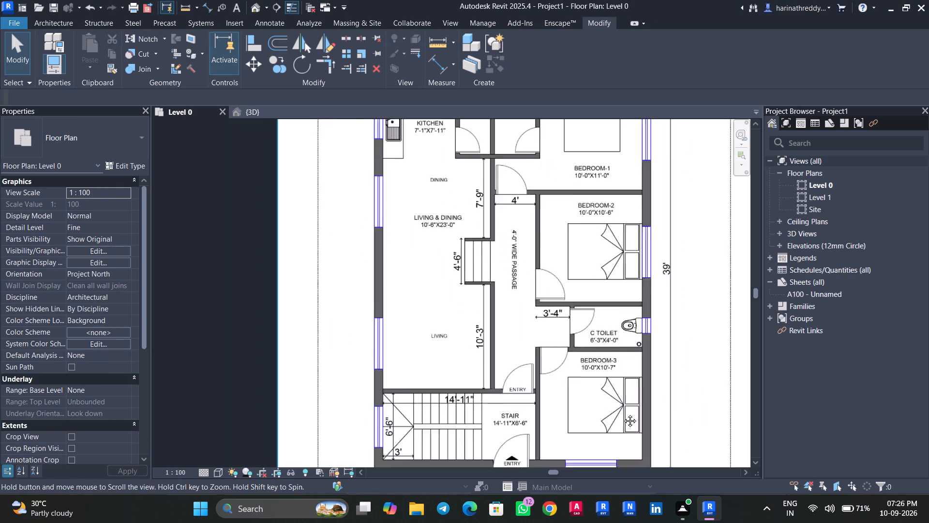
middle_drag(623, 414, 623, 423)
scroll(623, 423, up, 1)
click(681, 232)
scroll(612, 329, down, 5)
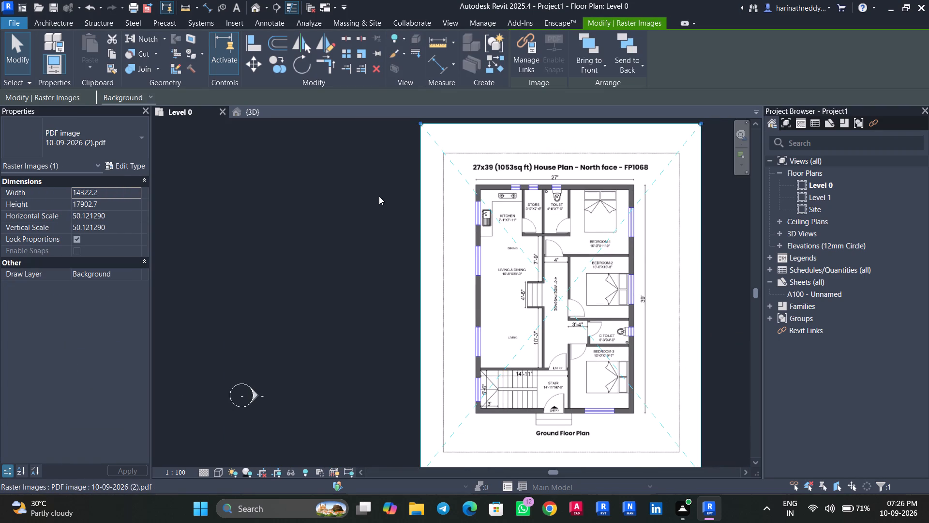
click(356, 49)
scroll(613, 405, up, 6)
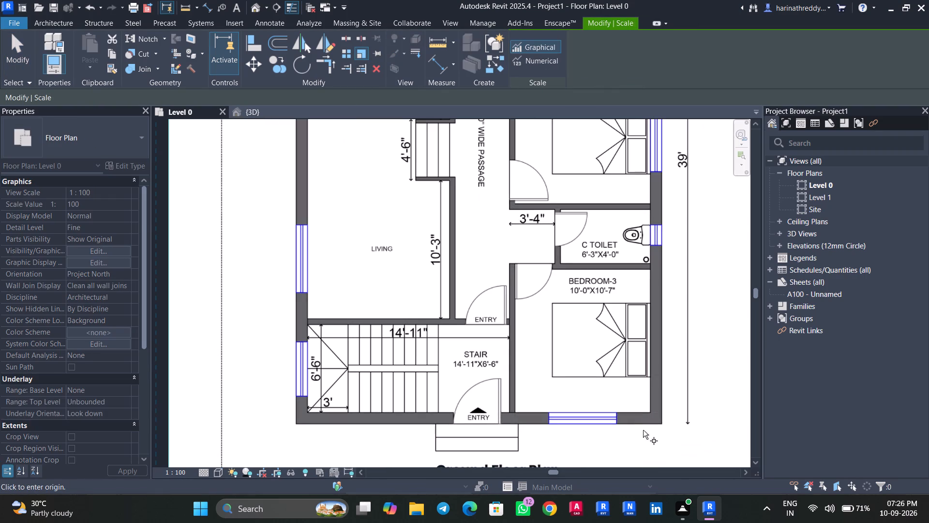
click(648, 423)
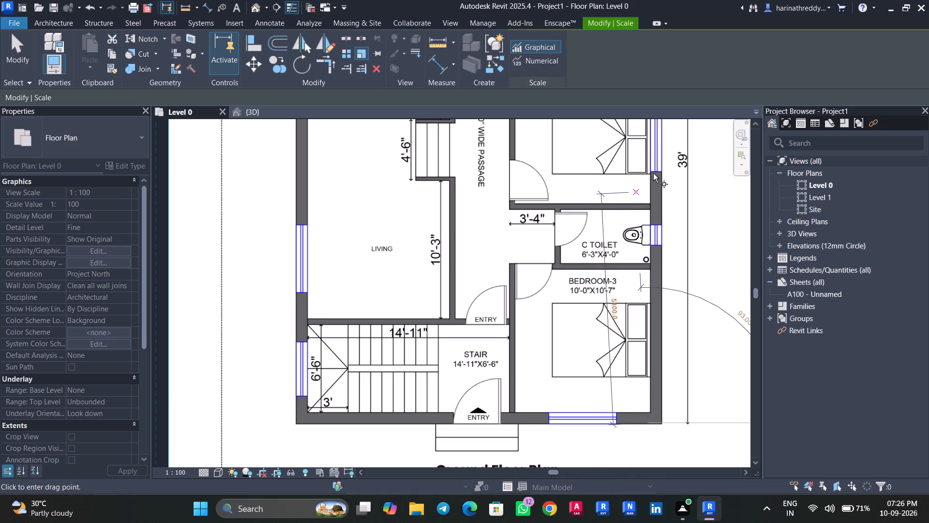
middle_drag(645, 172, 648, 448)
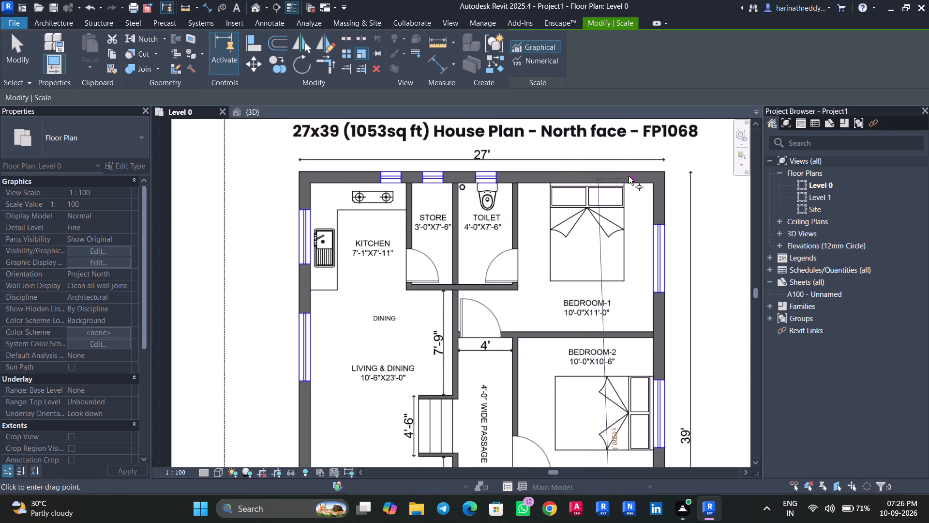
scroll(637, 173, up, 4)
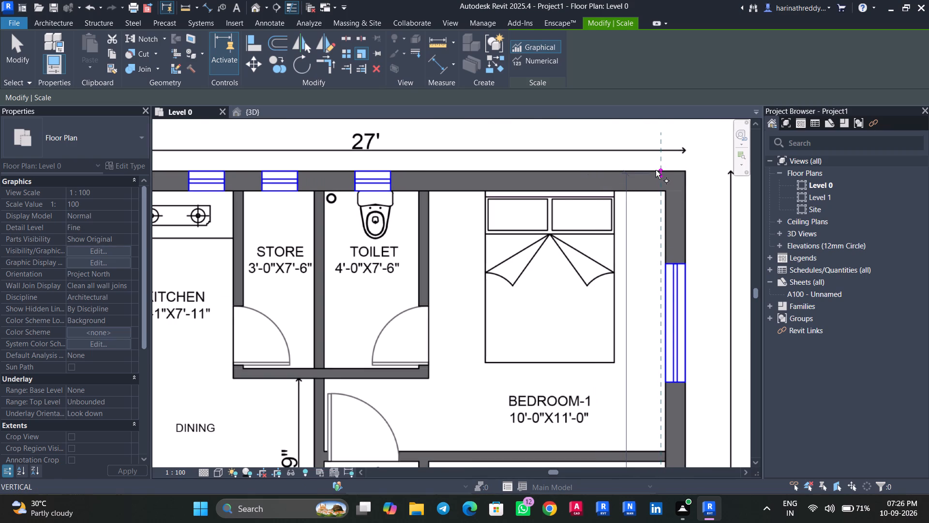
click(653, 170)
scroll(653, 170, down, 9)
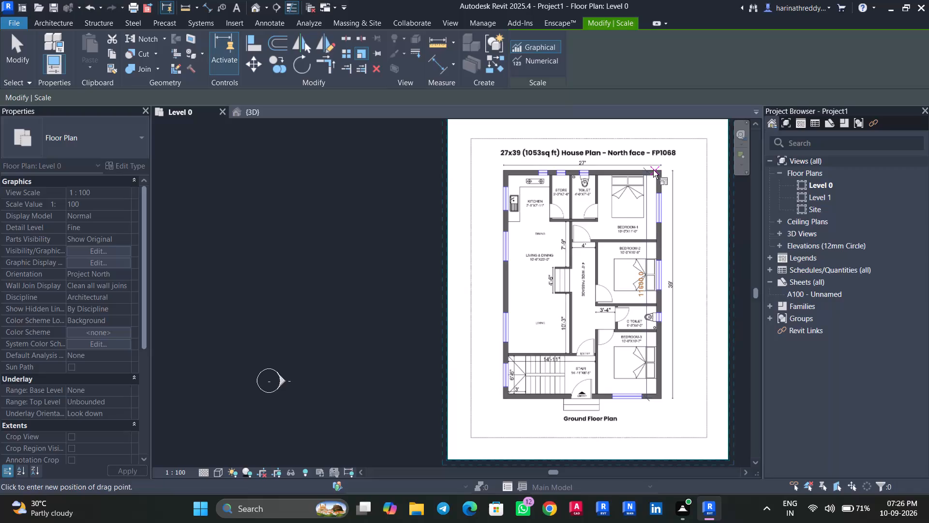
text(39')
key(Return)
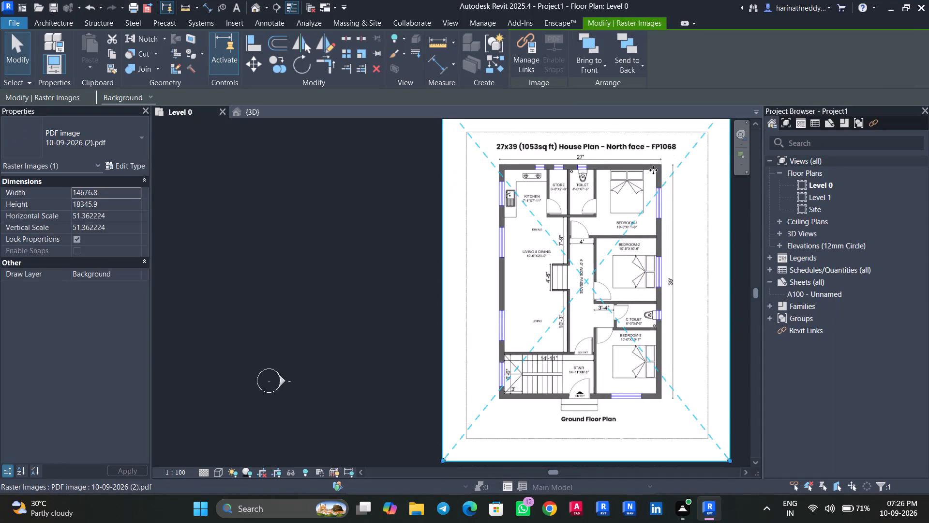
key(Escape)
Scale the PDF plan graphically along the north wall between its two outer corners, entering 27' as the reference length.
scroll(583, 185, up, 2)
scroll(583, 185, down, 1)
scroll(583, 185, up, 2)
middle_drag(583, 185, 493, 287)
click(477, 290)
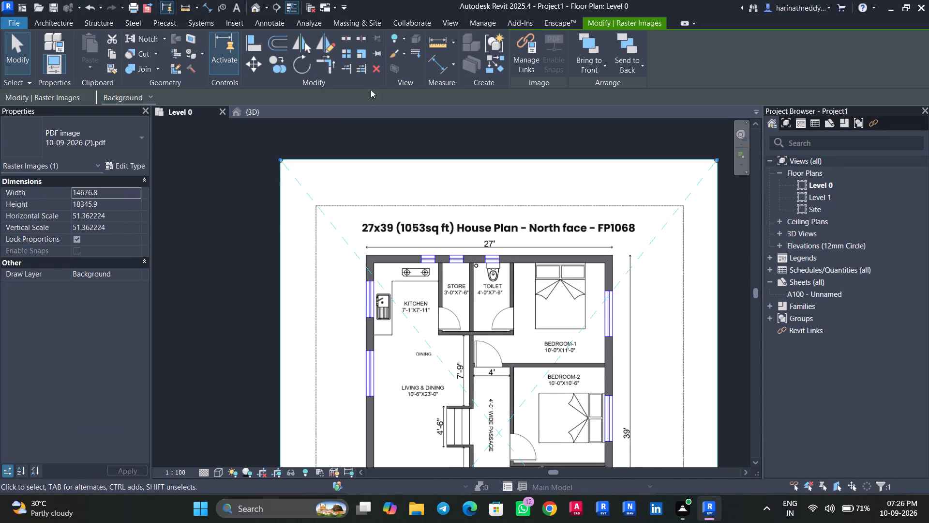
click(360, 58)
scroll(380, 264, up, 3)
click(359, 259)
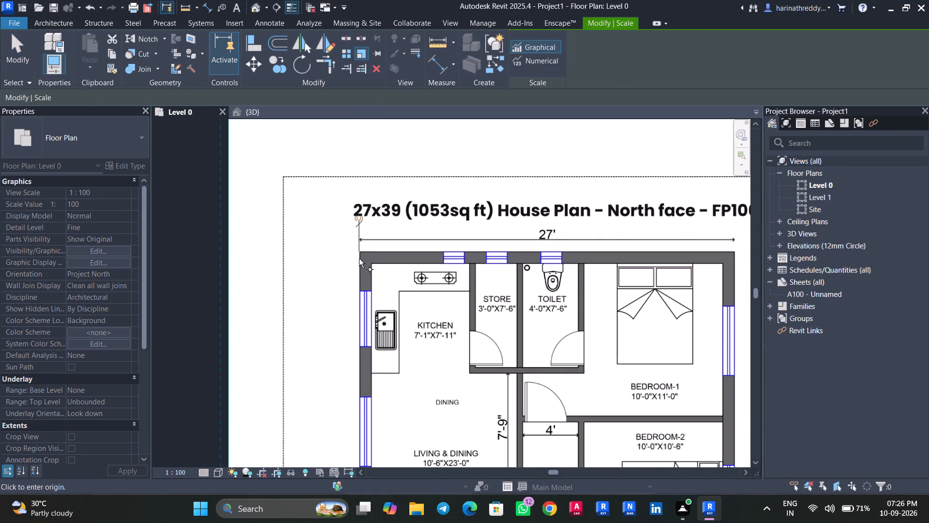
scroll(359, 259, down, 2)
scroll(359, 259, up, 1)
scroll(686, 261, up, 7)
scroll(686, 261, down, 1)
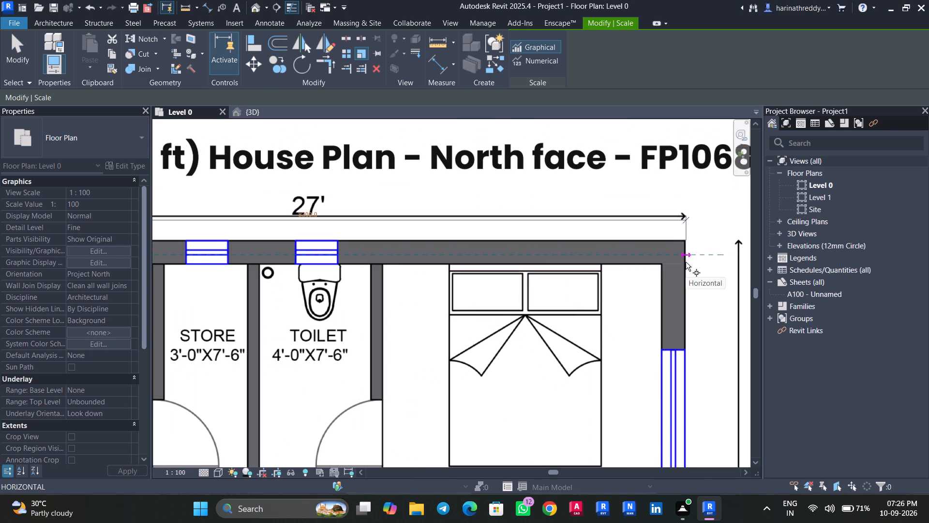
click(686, 262)
text(27')
key(Return)
key(Escape)
key(Escape)
Pin the scaled PDF plan in place.
scroll(619, 288, down, 4)
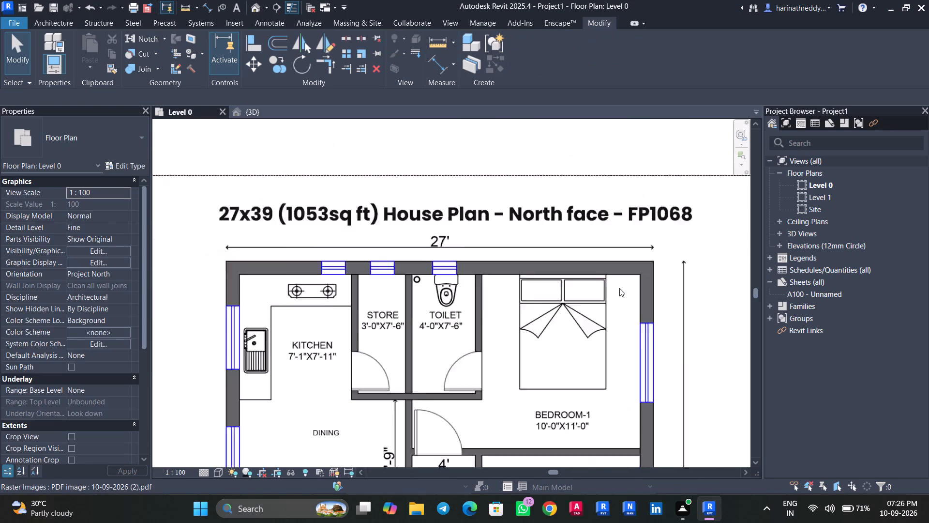
scroll(619, 288, down, 6)
middle_drag(618, 287, 584, 192)
click(579, 200)
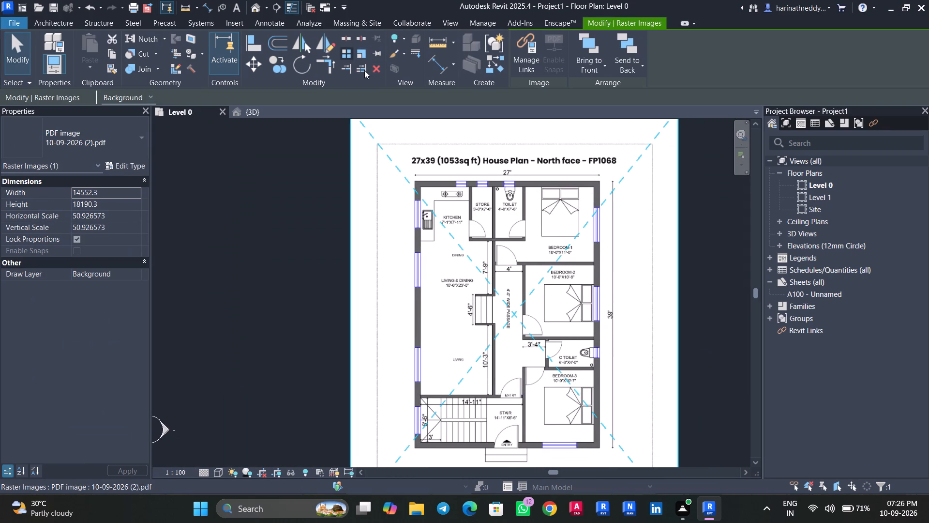
click(375, 56)
Start EX WALL exterior walls up to Level 1, trying to pick the plan's wall line and switching to straight-line drawing.
scroll(527, 273, up, 2)
scroll(527, 273, down, 1)
scroll(527, 273, up, 1)
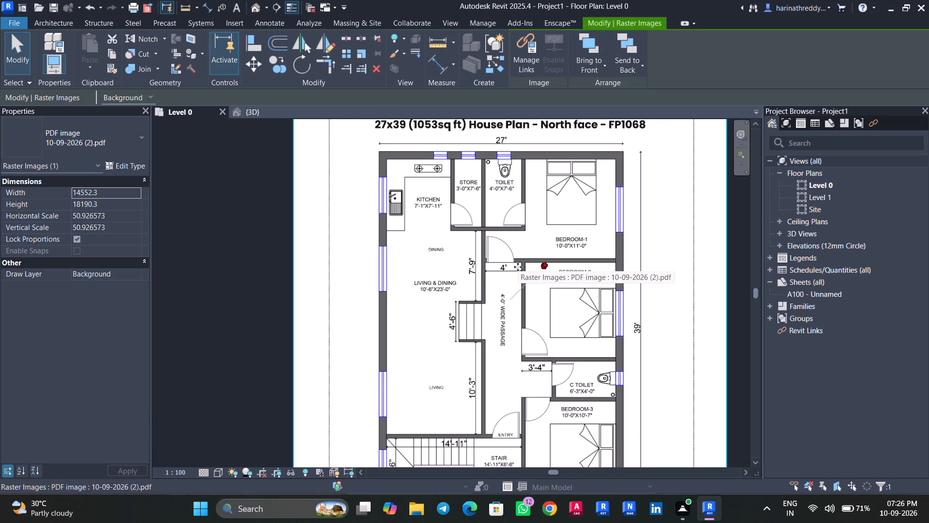
text(WA)
click(140, 97)
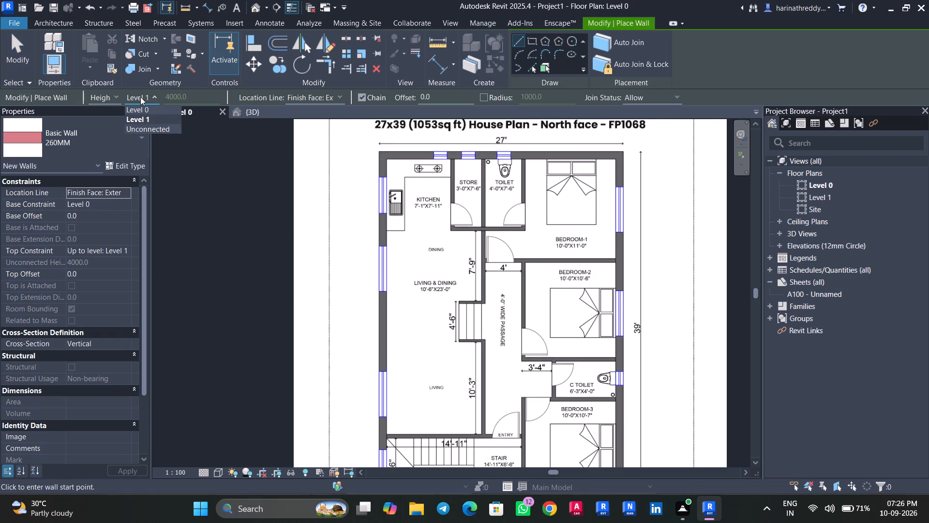
click(140, 97)
click(71, 133)
click(66, 251)
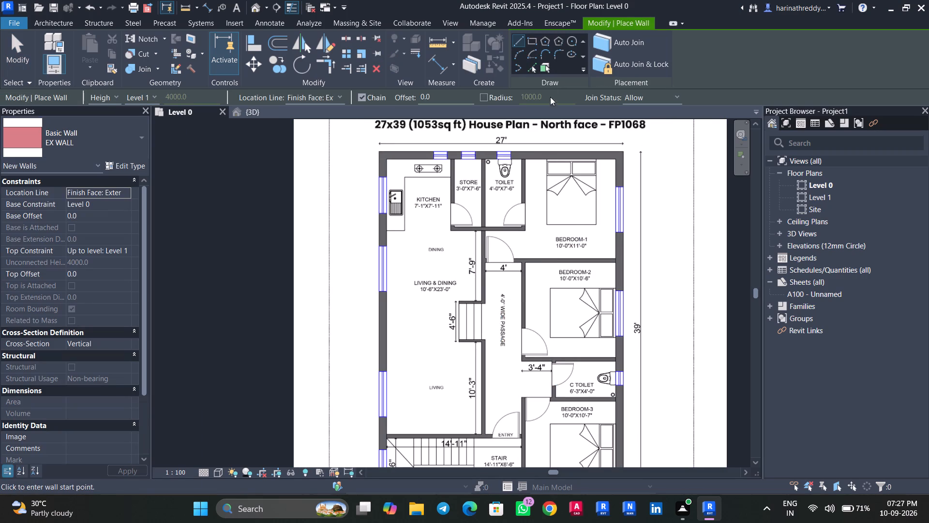
click(534, 74)
click(532, 66)
scroll(470, 156, up, 6)
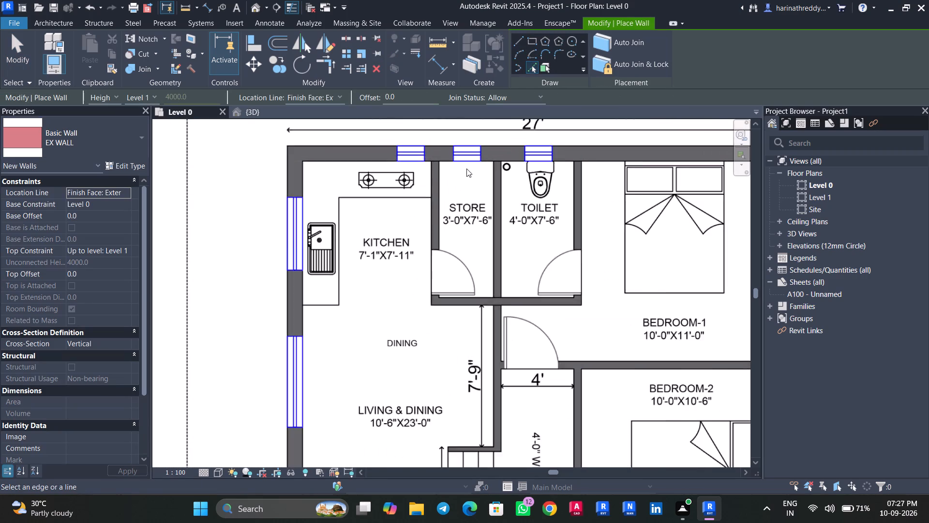
click(467, 162)
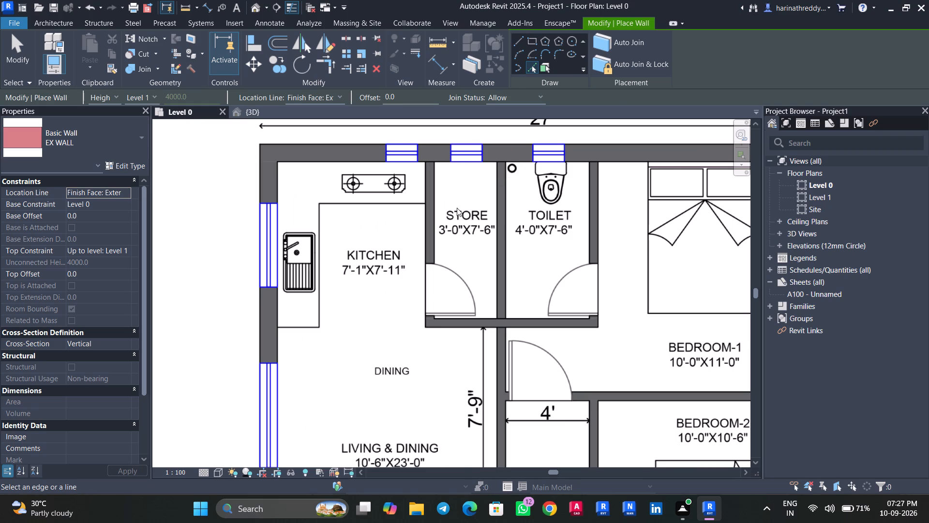
scroll(457, 208, down, 4)
click(519, 40)
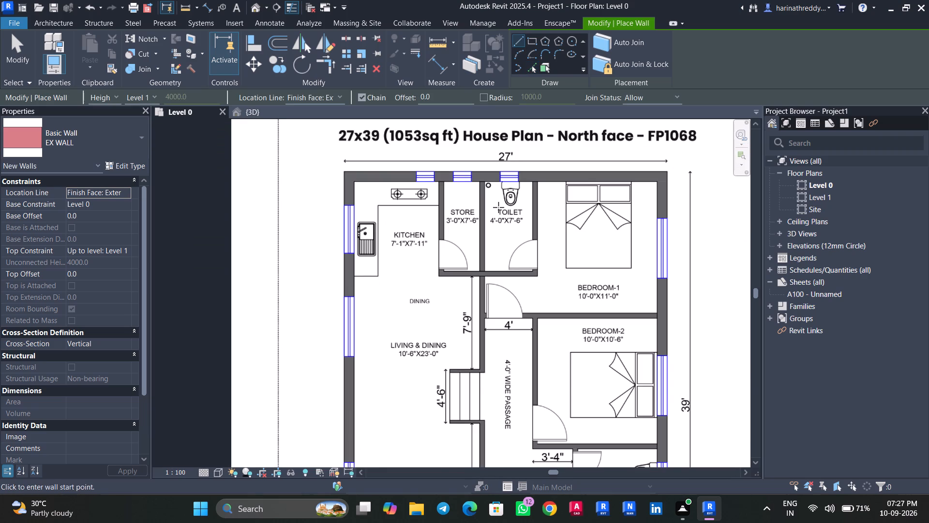
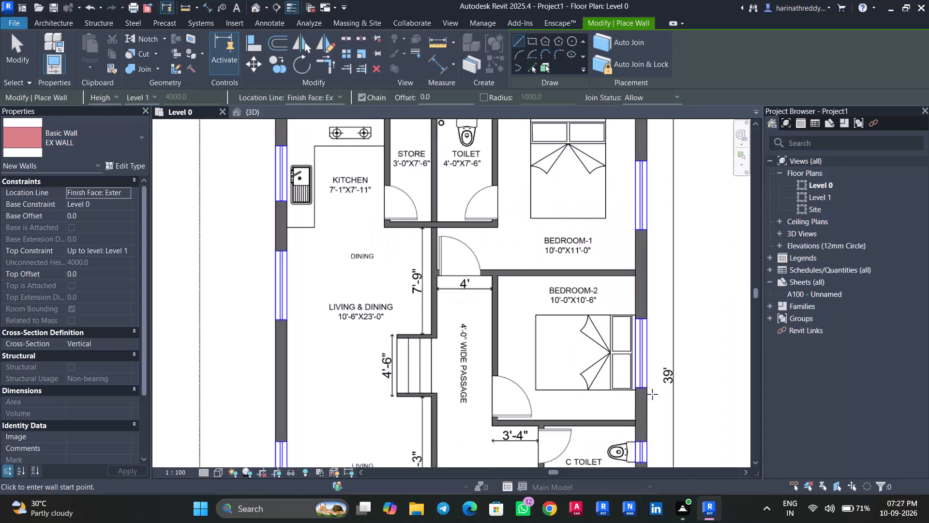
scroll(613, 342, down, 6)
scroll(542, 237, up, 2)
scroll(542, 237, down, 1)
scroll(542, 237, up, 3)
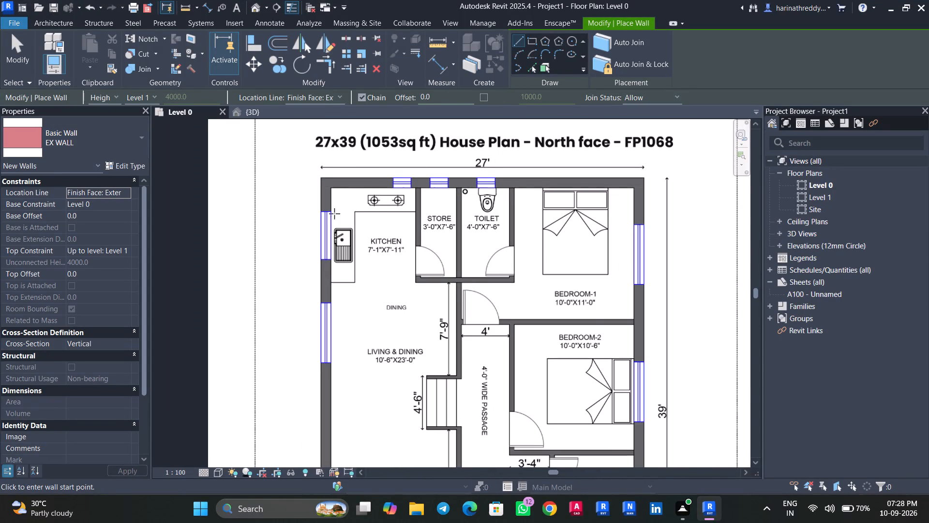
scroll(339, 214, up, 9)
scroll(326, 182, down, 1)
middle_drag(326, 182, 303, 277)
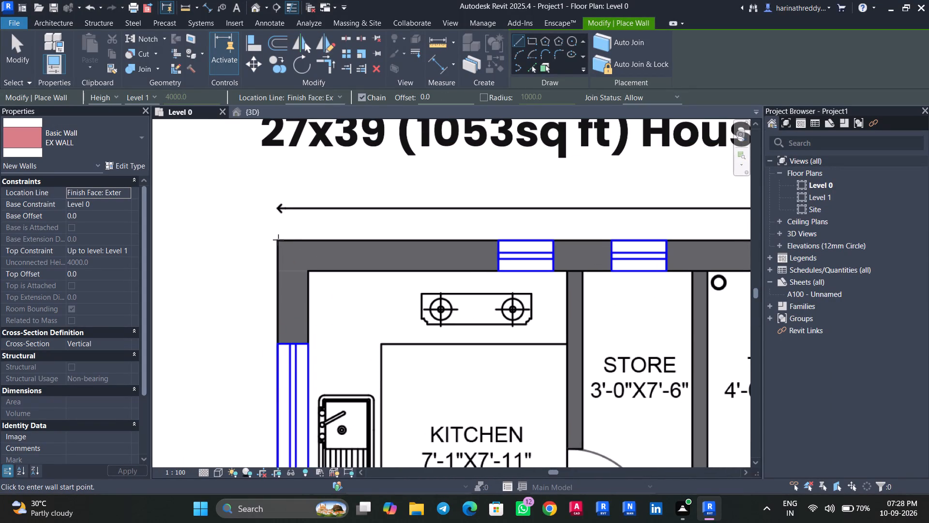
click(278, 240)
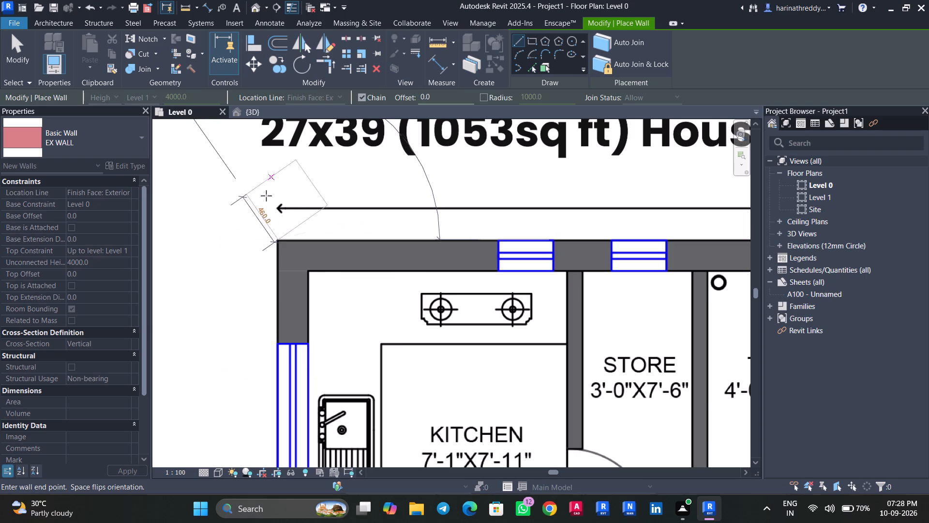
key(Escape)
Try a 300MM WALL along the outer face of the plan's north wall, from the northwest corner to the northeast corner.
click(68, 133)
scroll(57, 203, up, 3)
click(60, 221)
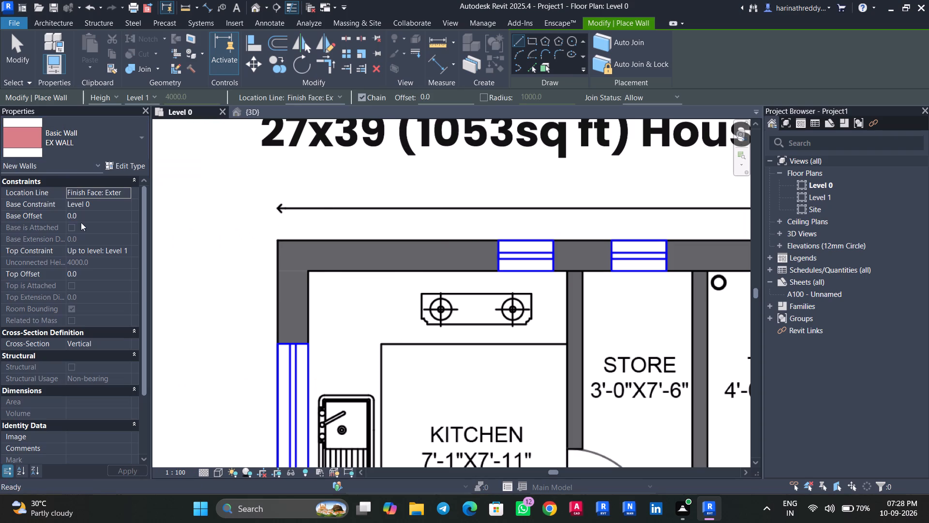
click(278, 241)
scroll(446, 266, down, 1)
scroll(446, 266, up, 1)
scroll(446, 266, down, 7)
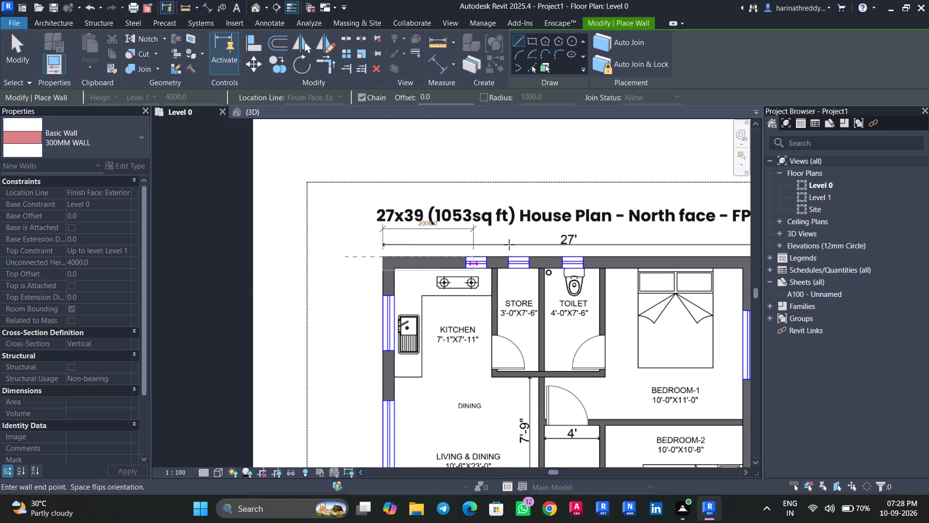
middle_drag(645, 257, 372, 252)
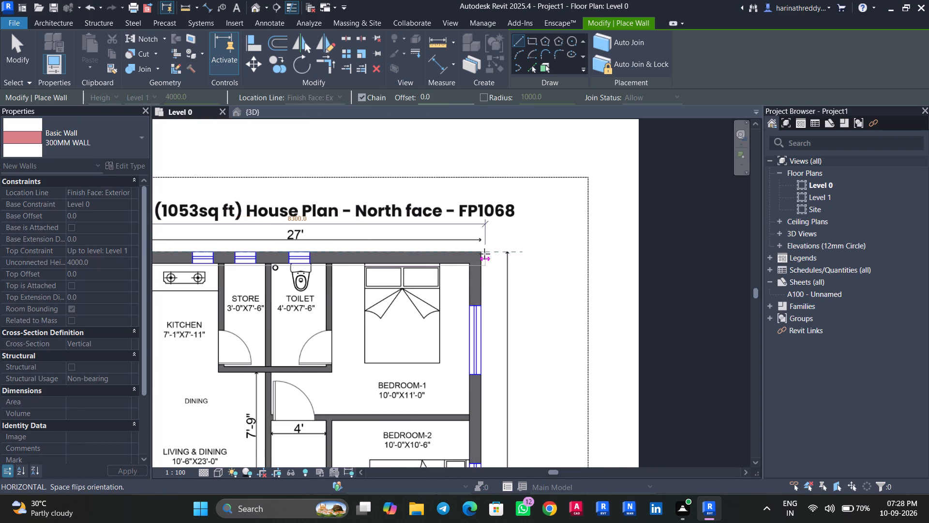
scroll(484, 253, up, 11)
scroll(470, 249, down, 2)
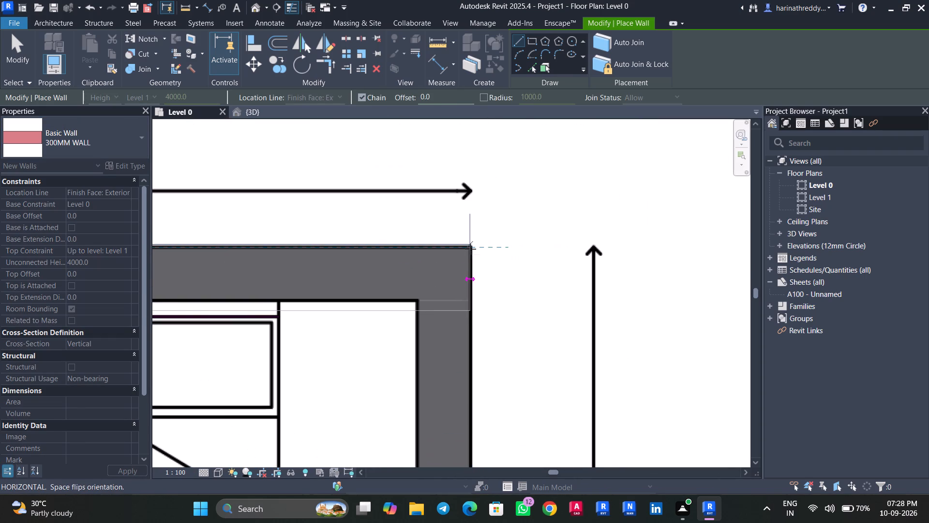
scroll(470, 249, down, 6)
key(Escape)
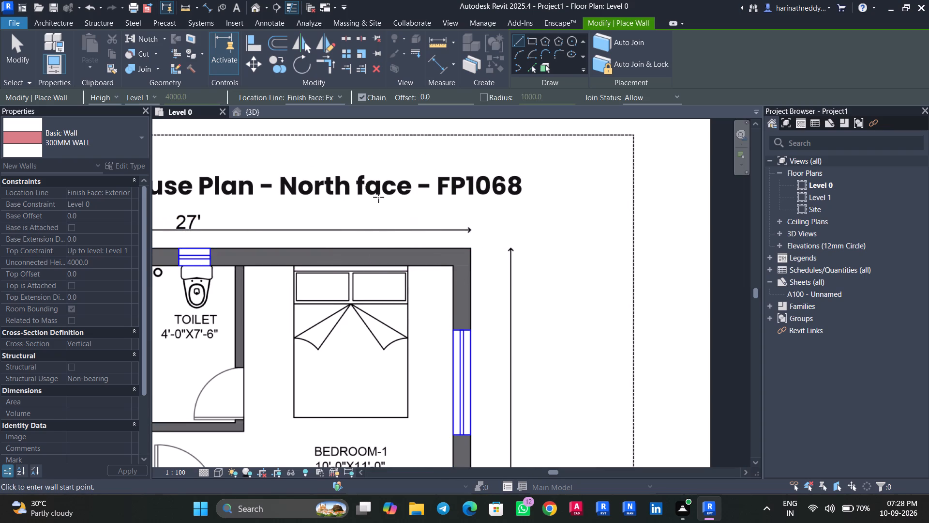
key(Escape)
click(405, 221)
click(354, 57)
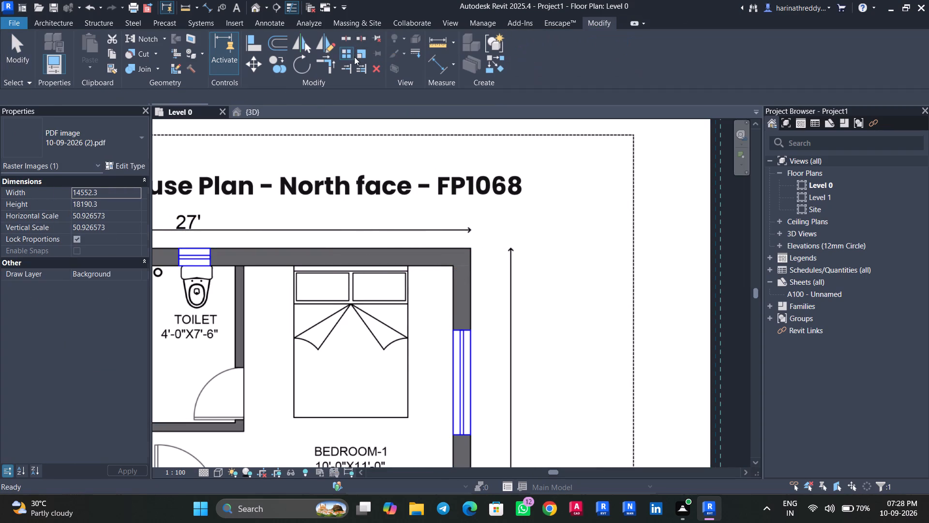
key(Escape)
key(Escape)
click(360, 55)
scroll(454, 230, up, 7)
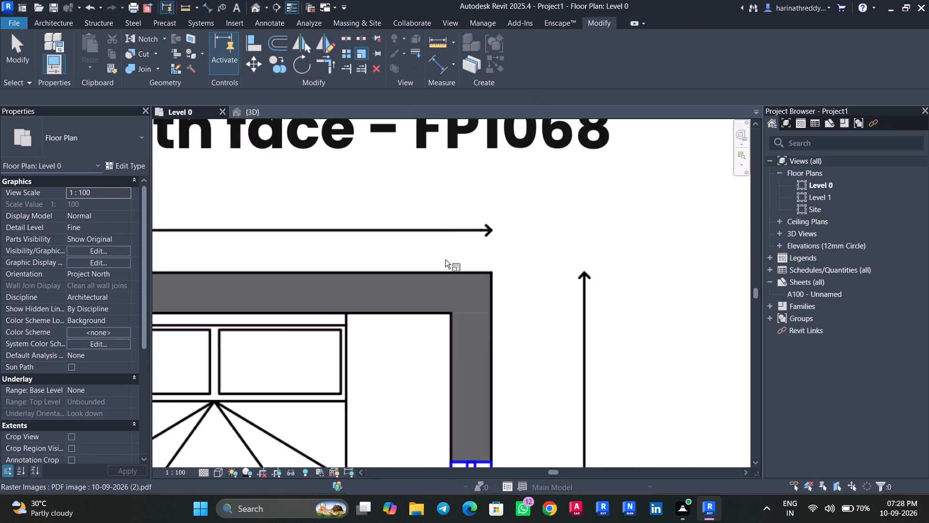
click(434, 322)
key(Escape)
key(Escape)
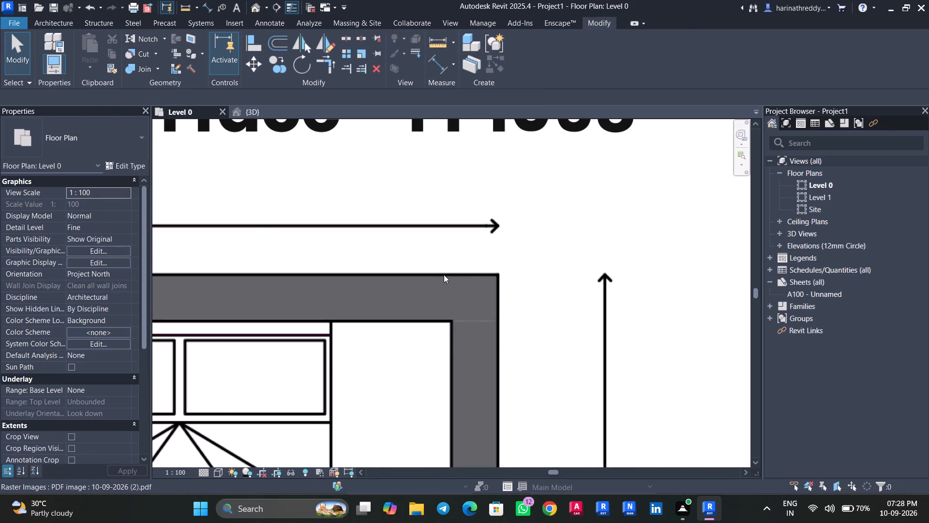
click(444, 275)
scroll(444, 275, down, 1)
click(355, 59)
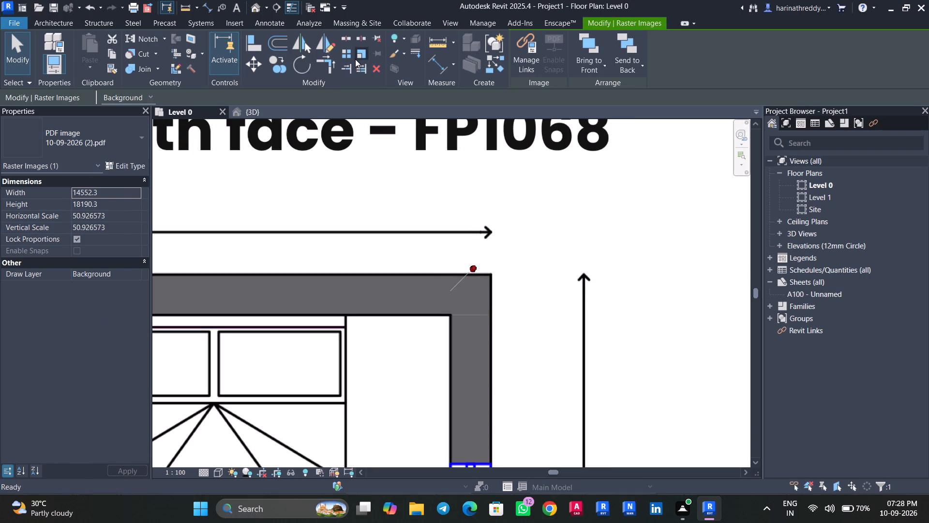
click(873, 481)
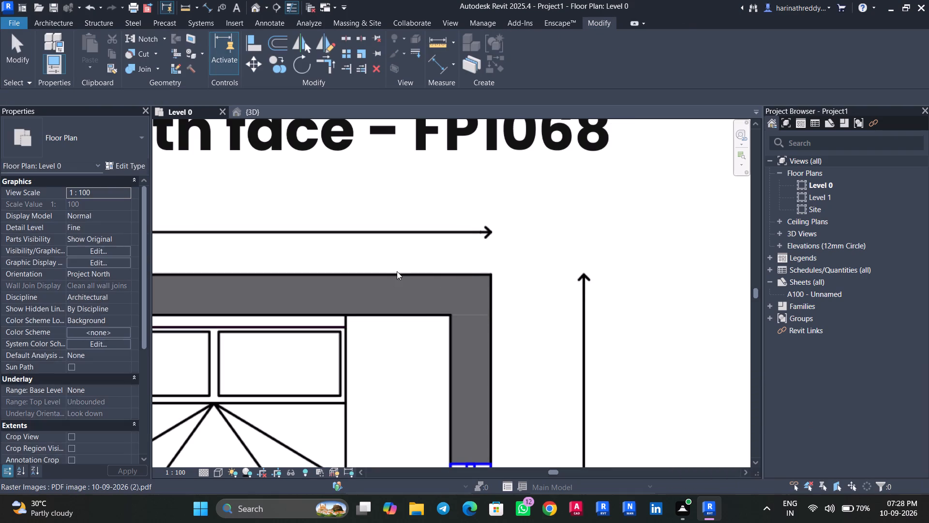
Unpin the PDF house plan.
click(397, 271)
click(375, 36)
Measure the north exterior wall's thickness near the northeast corner using the graphical Scale points, without rescaling the plan.
click(365, 54)
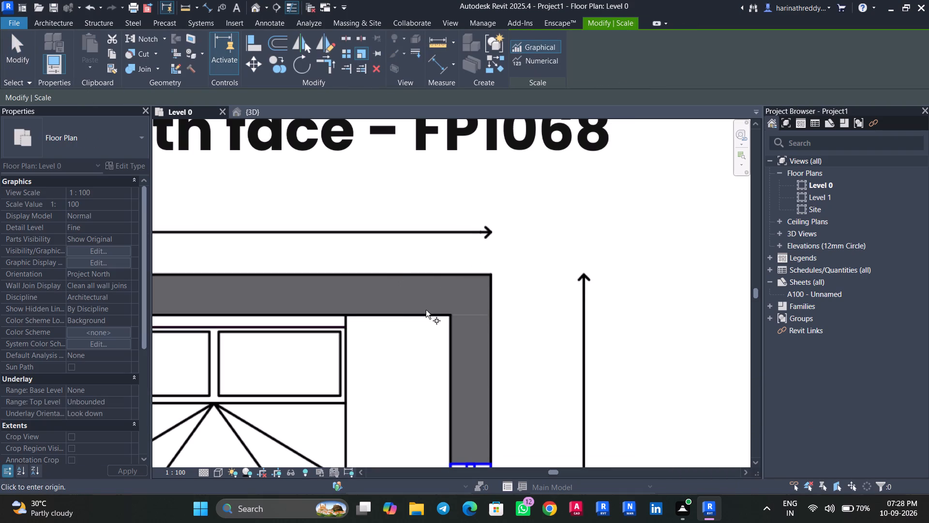
click(427, 314)
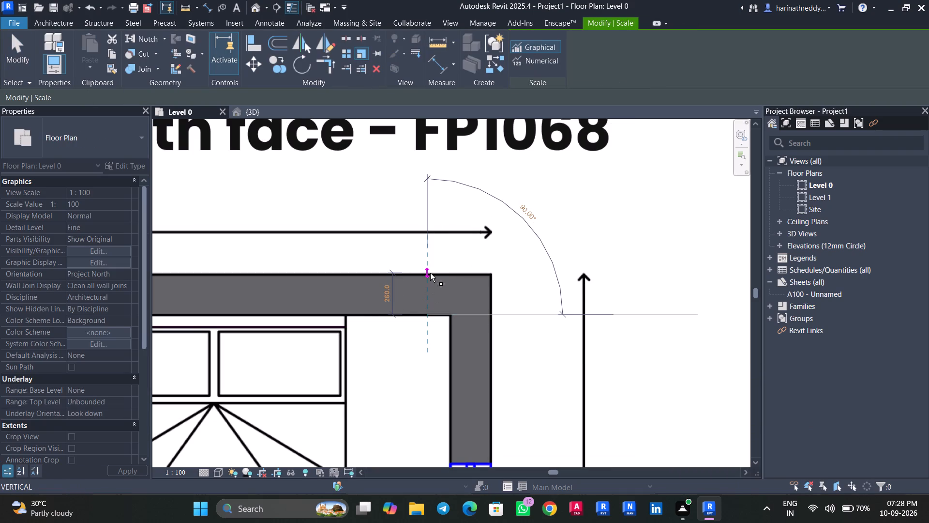
scroll(430, 273, up, 8)
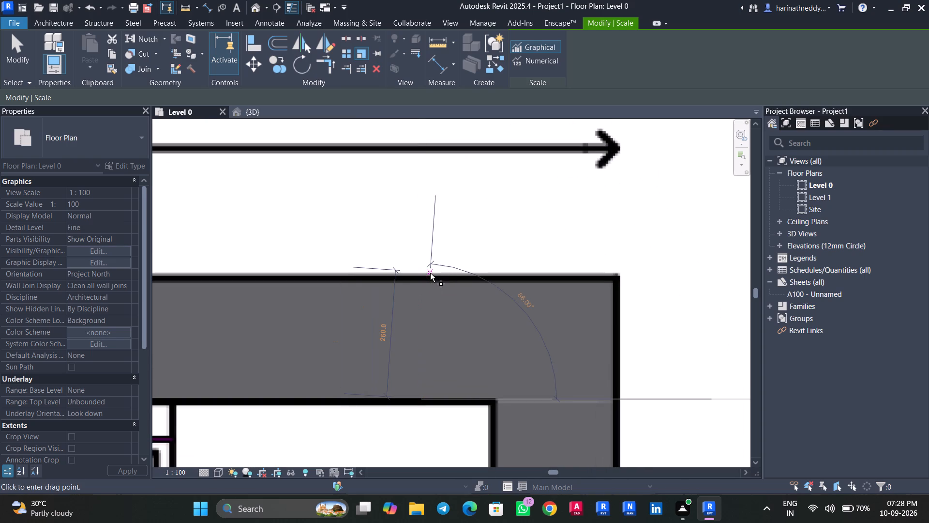
scroll(418, 276, down, 2)
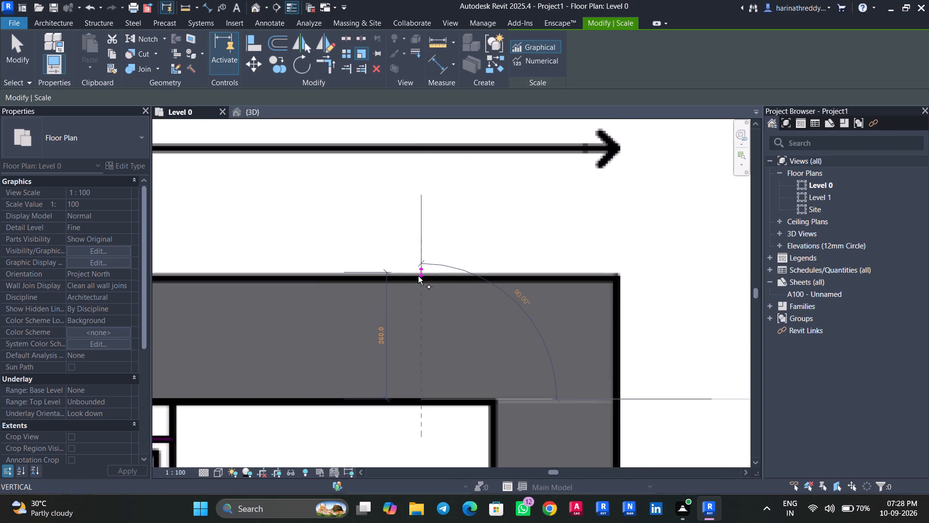
scroll(418, 276, down, 19)
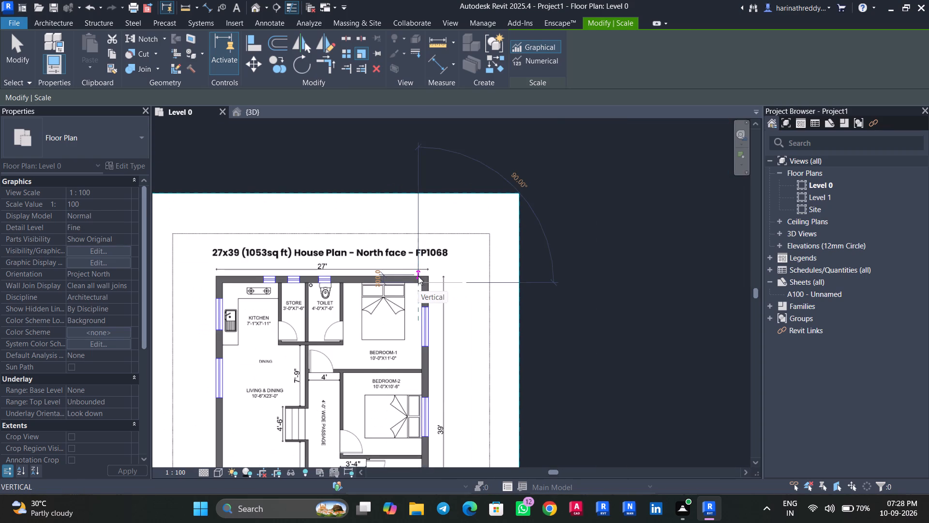
key(Escape)
Measure the thickness of the interior wall south of the toilet using the graphical Scale points on the PDF plan.
scroll(354, 351, up, 8)
middle_drag(354, 351, 487, 312)
scroll(487, 312, up, 1)
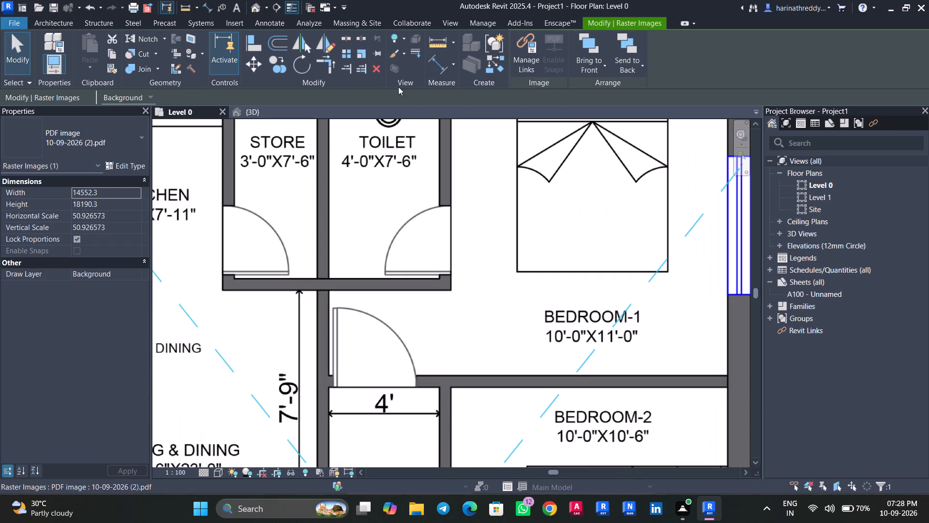
click(360, 53)
scroll(399, 292, up, 3)
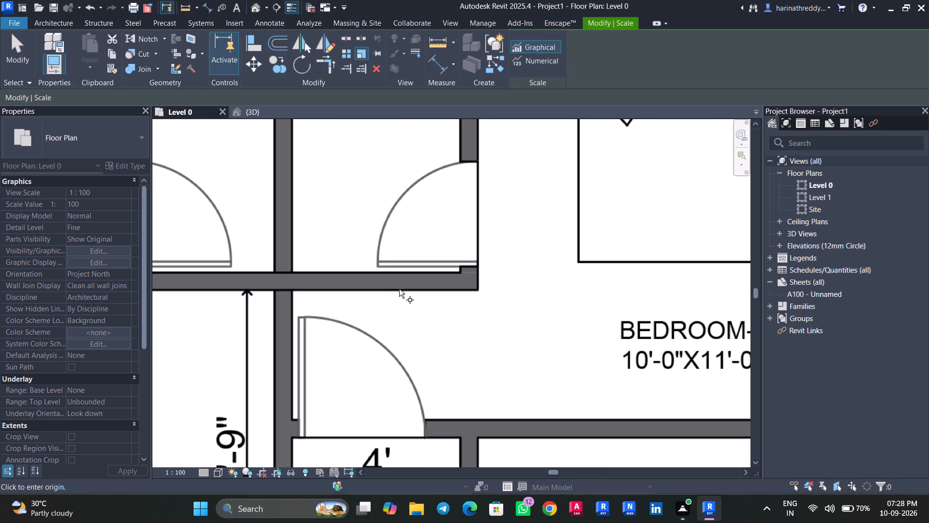
click(402, 289)
scroll(399, 270, up, 2)
scroll(399, 270, down, 1)
scroll(399, 270, up, 2)
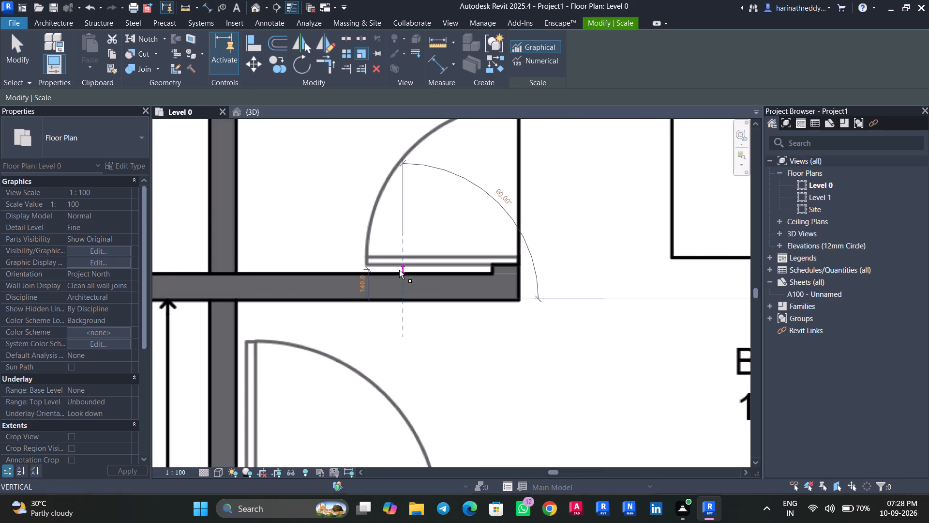
scroll(399, 270, up, 2)
scroll(399, 270, down, 1)
scroll(399, 270, up, 2)
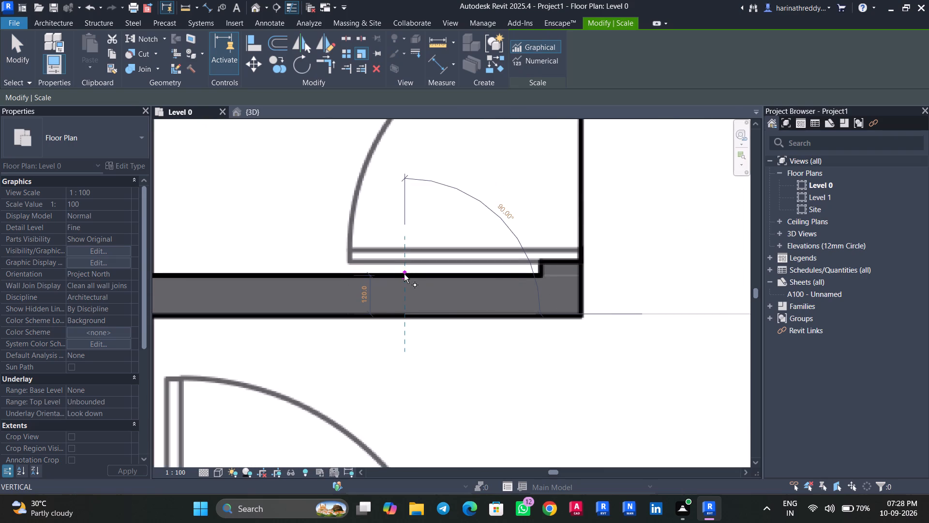
scroll(404, 274, up, 8)
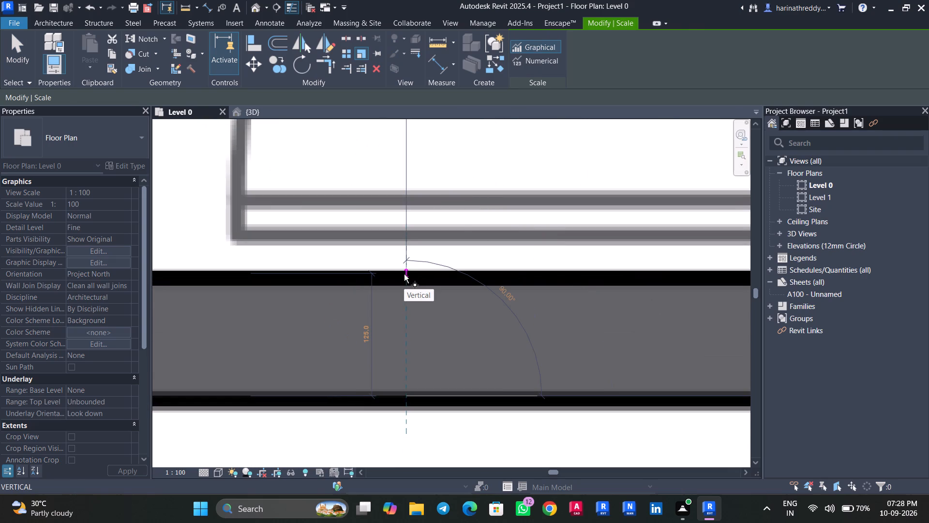
key(Escape)
Measure the toilet's south wall again between its outermost line edges using the graphical Scale points.
click(400, 414)
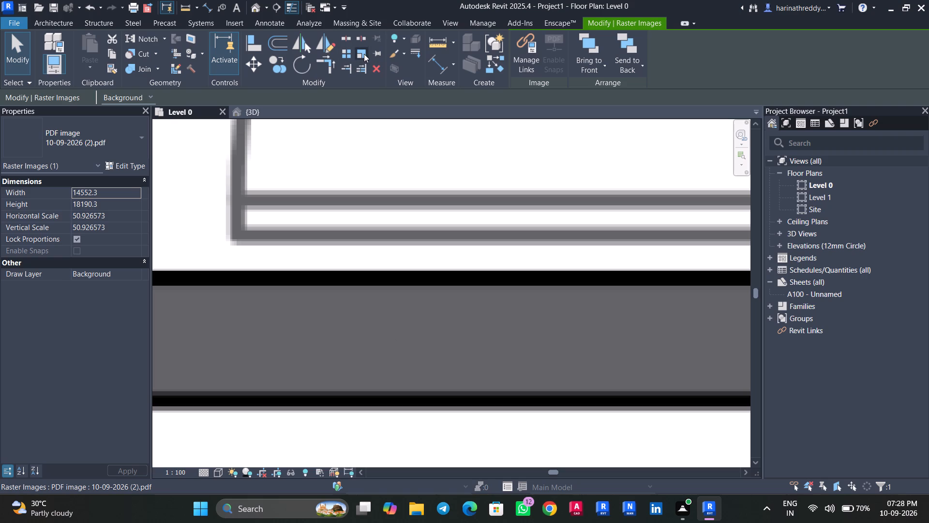
click(364, 54)
click(397, 407)
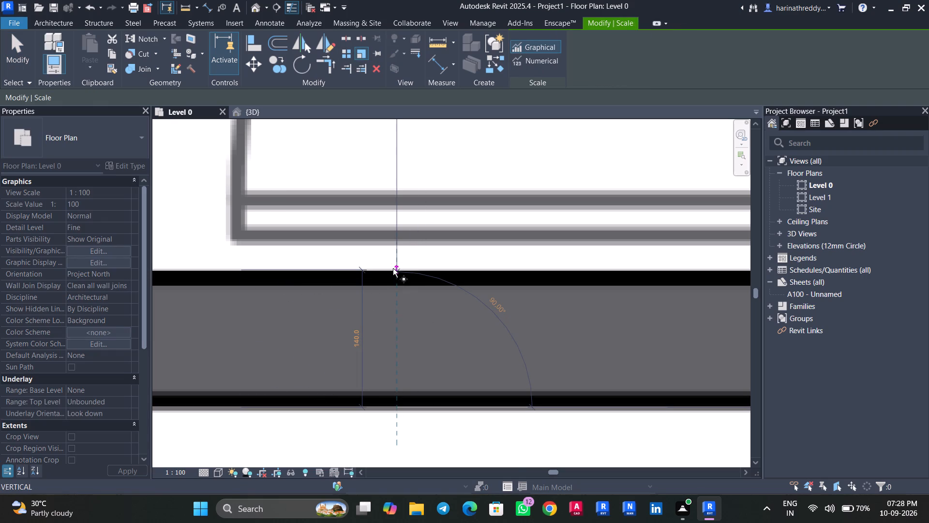
scroll(393, 269, down, 18)
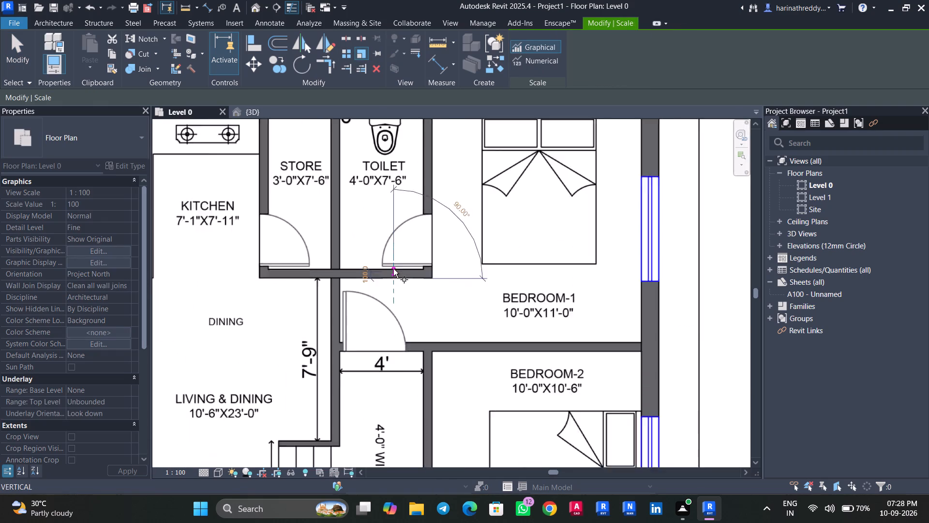
scroll(393, 269, down, 2)
scroll(393, 269, up, 2)
scroll(393, 269, down, 1)
scroll(393, 269, up, 10)
key(Escape)
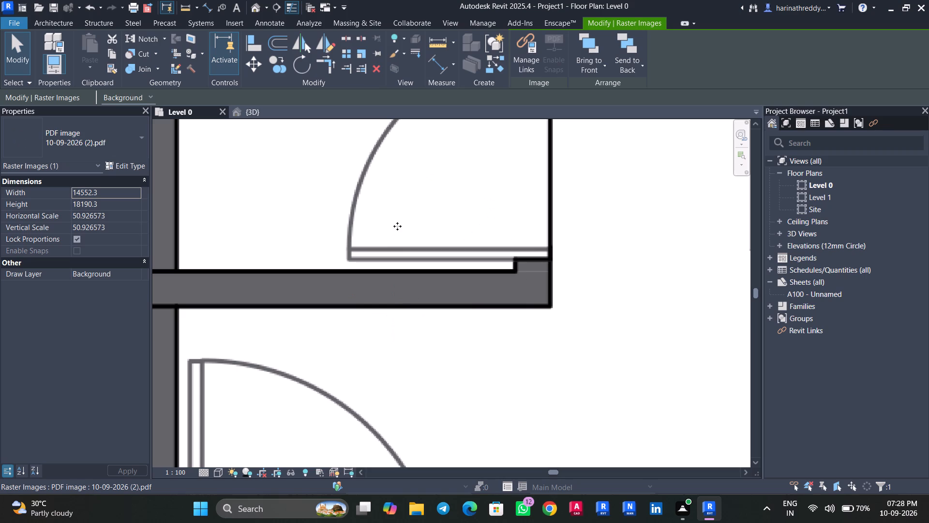
Recheck the toilet's south wall thickness near its east end, picking Scale points on its two faces.
click(396, 174)
click(358, 55)
scroll(506, 316, up, 7)
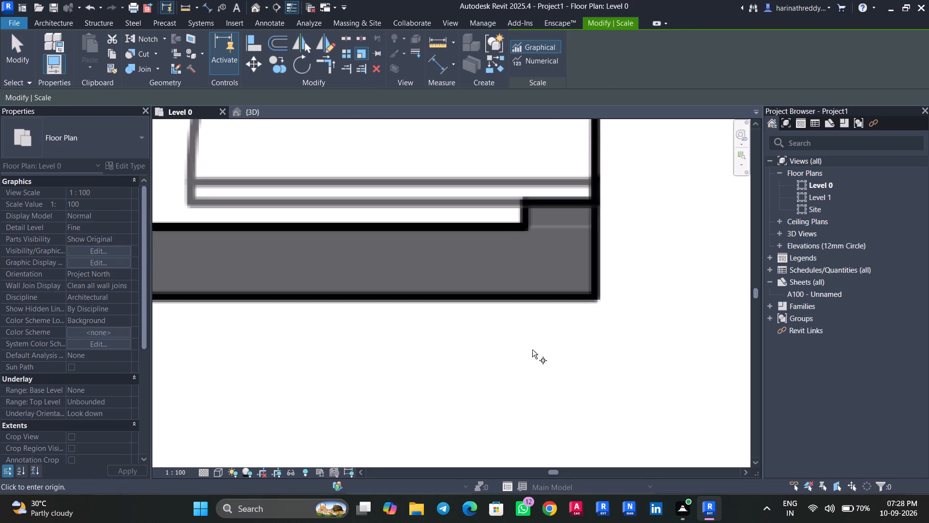
scroll(532, 350, up, 2)
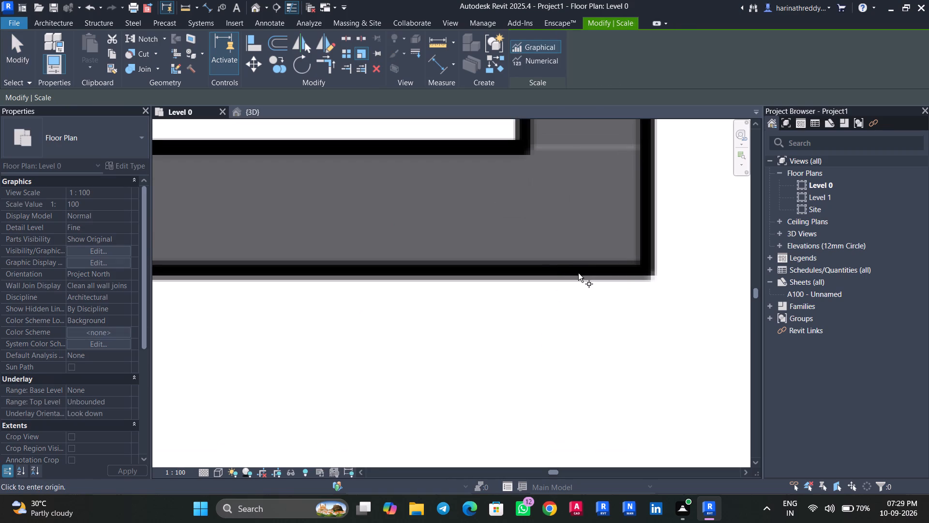
click(578, 273)
middle_drag(576, 188, 587, 257)
key(Escape)
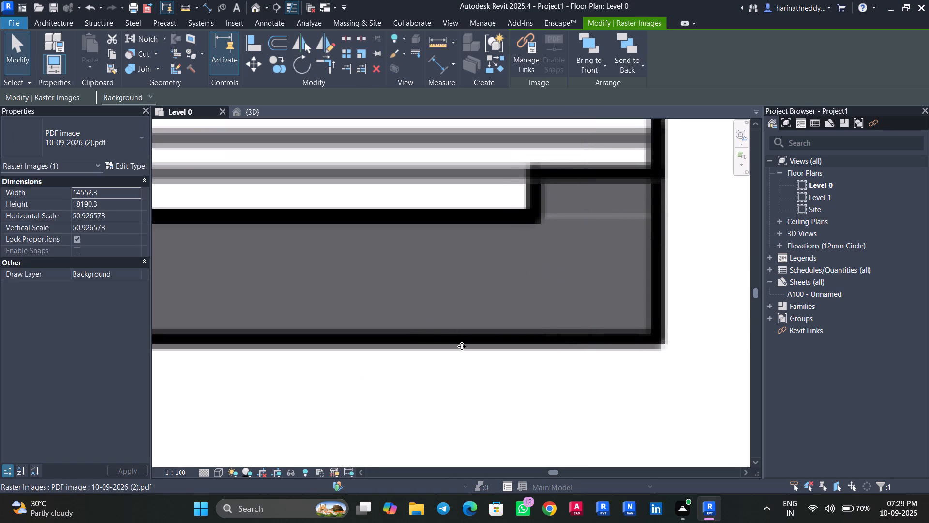
click(365, 49)
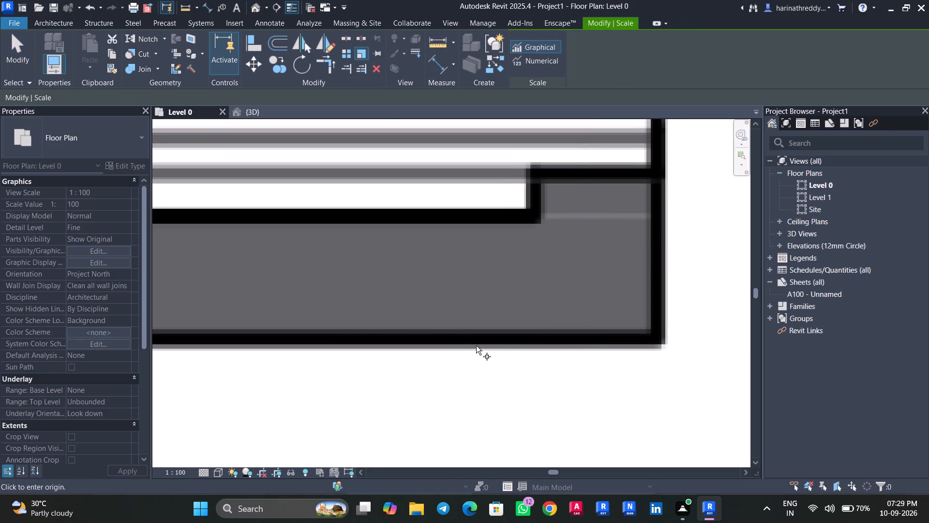
click(475, 344)
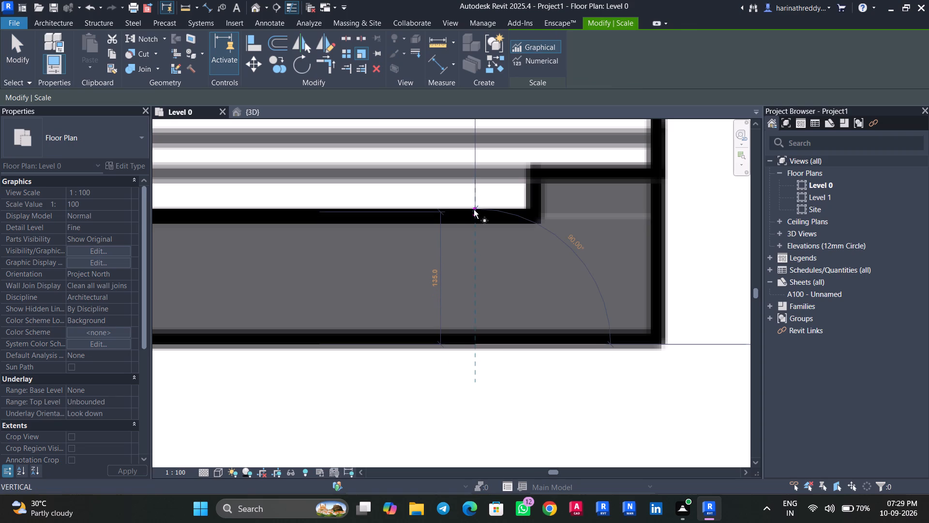
scroll(475, 208, down, 4)
scroll(475, 208, up, 1)
scroll(475, 208, down, 2)
scroll(475, 208, up, 1)
scroll(475, 208, down, 5)
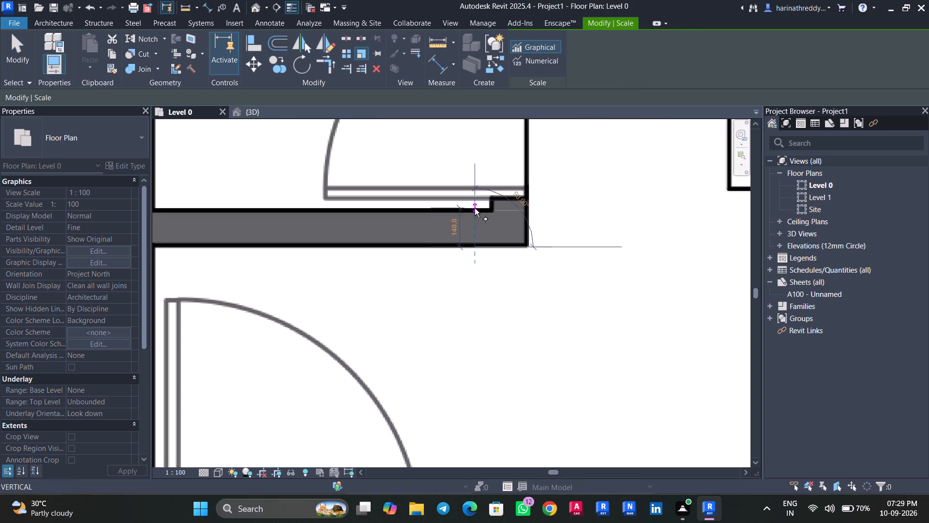
key(Escape)
key(Escape)
scroll(534, 281, down, 10)
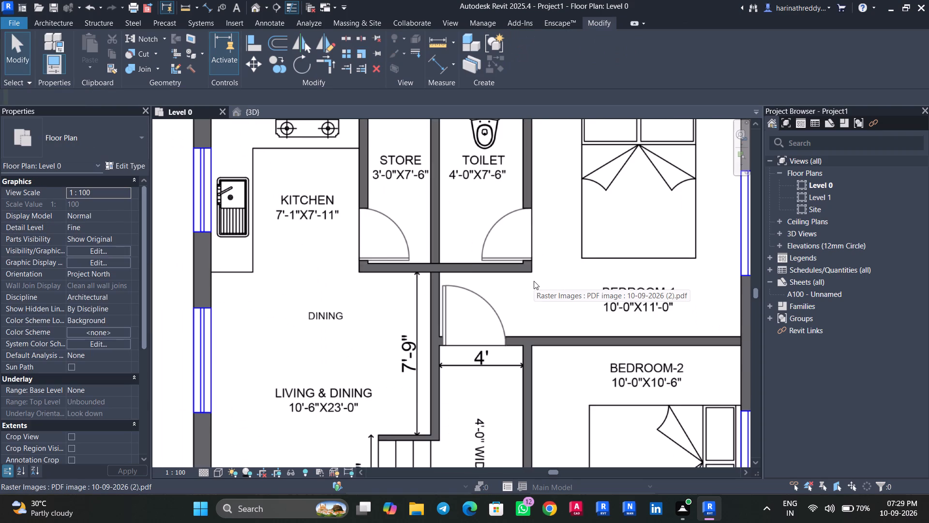
scroll(534, 281, down, 8)
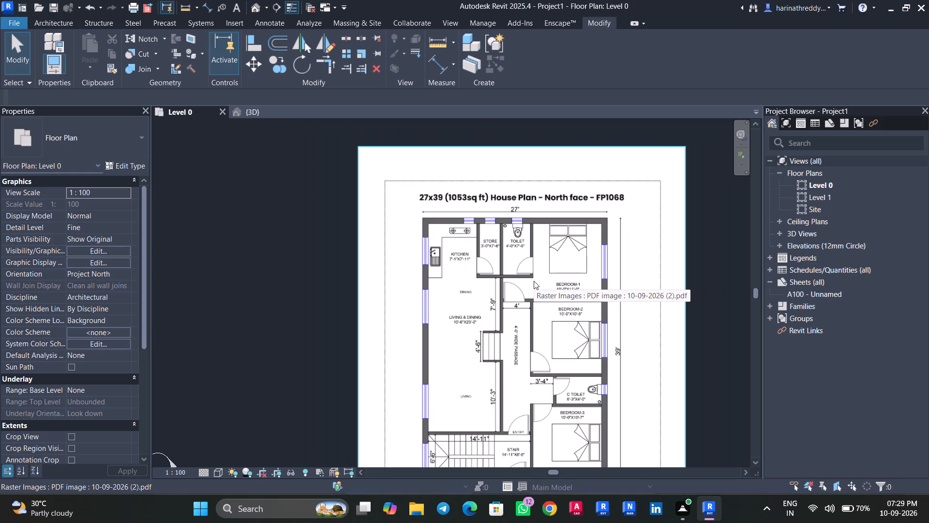
Start a wall with the 300MM WALL type and rename that type as 260MM OUTTER.
scroll(549, 285, up, 2)
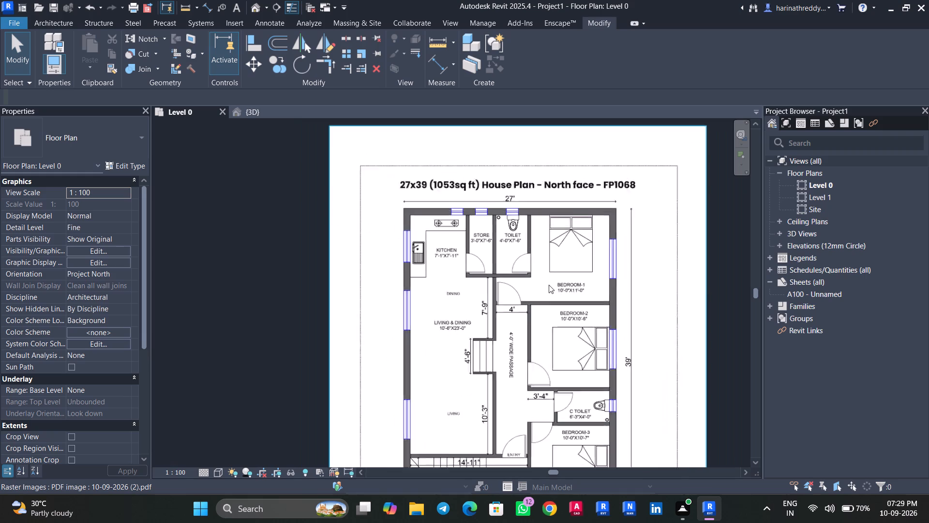
scroll(549, 285, up, 2)
middle_drag(543, 292, 486, 218)
scroll(486, 218, up, 1)
scroll(501, 287, down, 5)
text(WA)
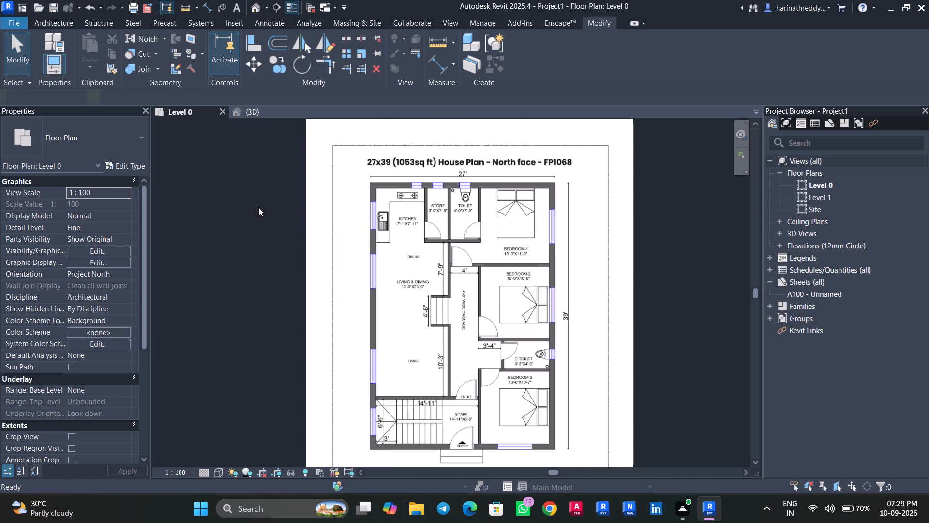
click(108, 134)
scroll(91, 217, up, 3)
click(88, 224)
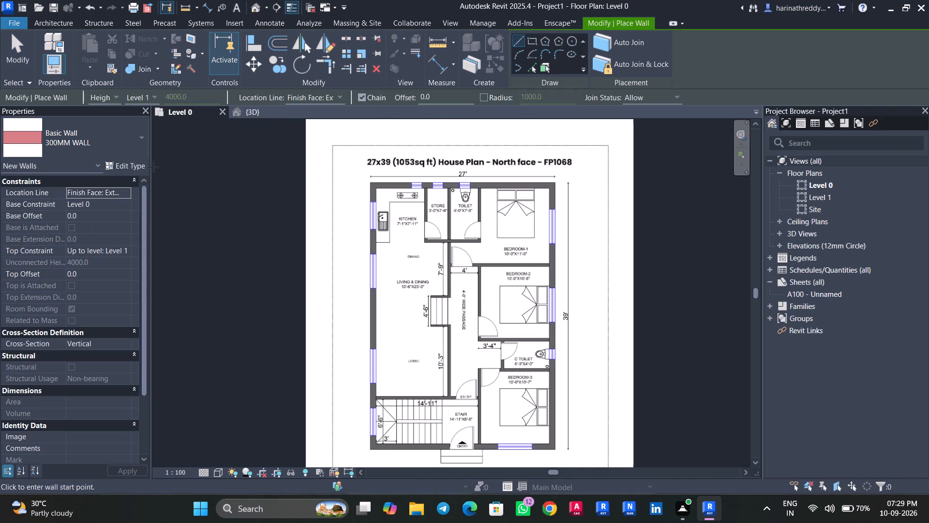
click(145, 164)
click(899, 121)
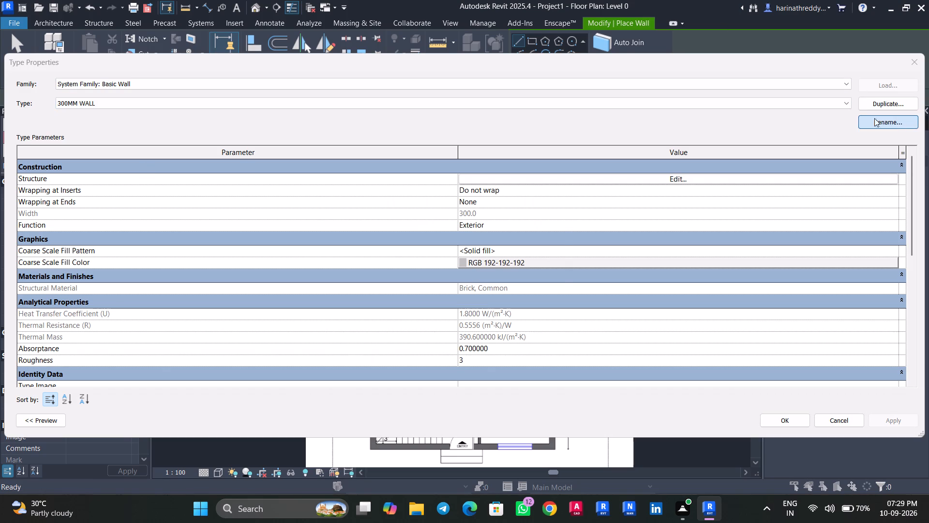
text(260MM)
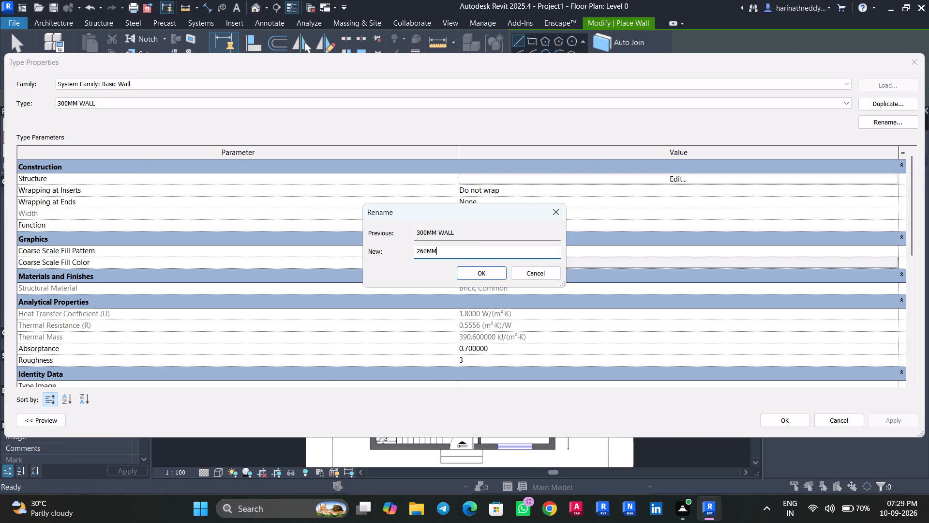
key(space)
text(OUTTER)
key(Return)
Set the Brick, Common structure layer thickness of the 260MM OUTTER wall type to 260 mm.
click(618, 178)
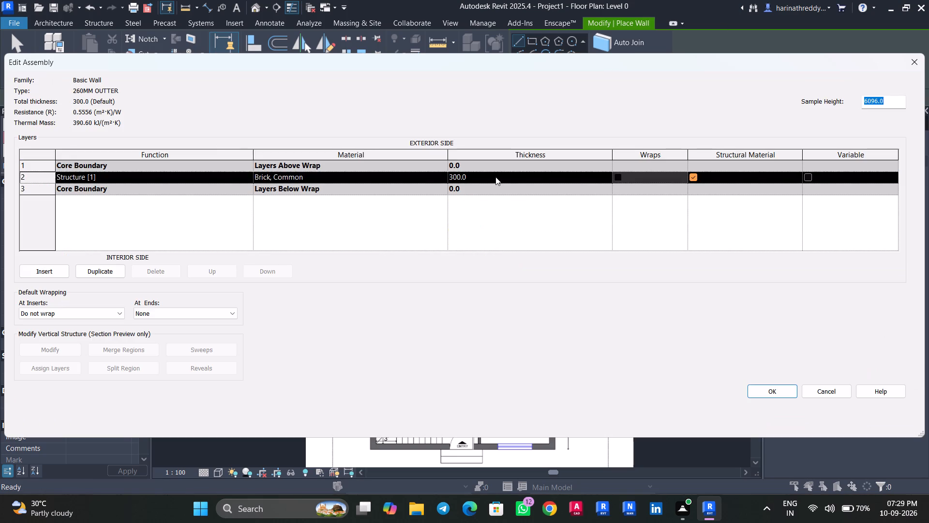
click(495, 177)
text(260MM)
key(Return)
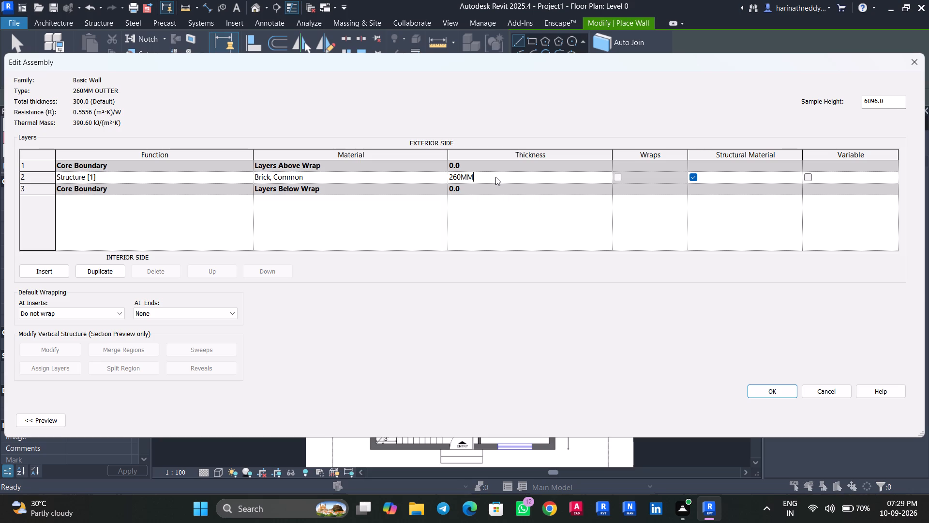
click(779, 396)
click(887, 419)
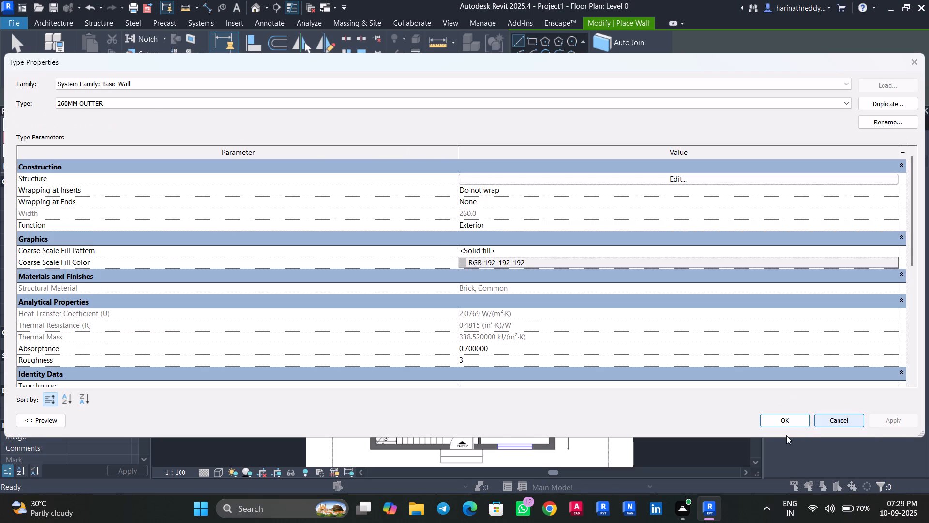
click(801, 421)
Draw the north exterior wall about 8170 mm long over the plan's outer face, from the northwest to the northeast corner.
scroll(493, 180, up, 8)
scroll(492, 180, down, 1)
scroll(492, 180, up, 2)
middle_drag(490, 181, 527, 302)
scroll(284, 316, down, 3)
scroll(284, 316, up, 1)
middle_drag(284, 316, 329, 297)
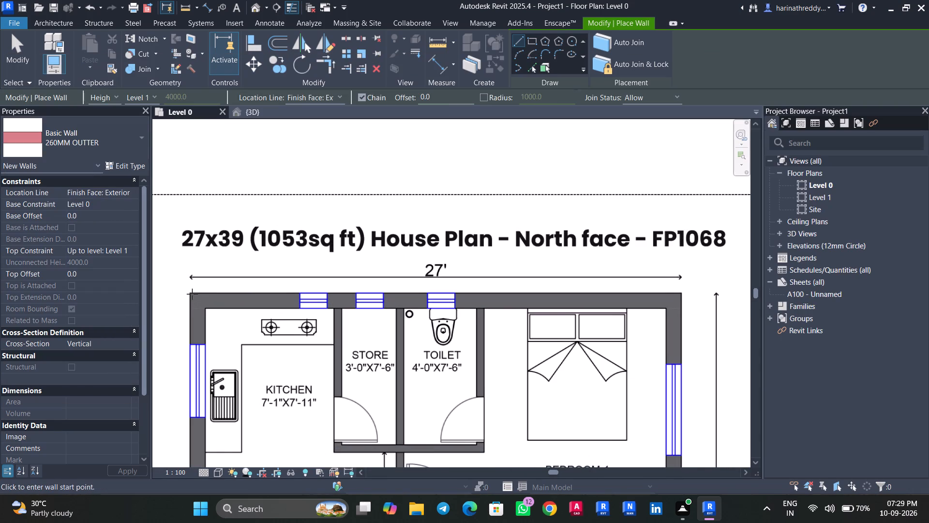
click(186, 294)
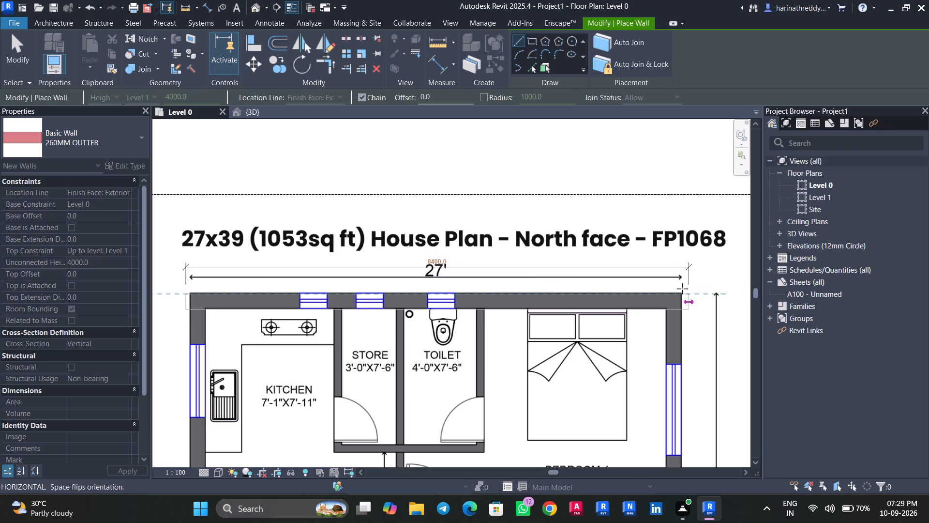
click(682, 293)
key(Escape)
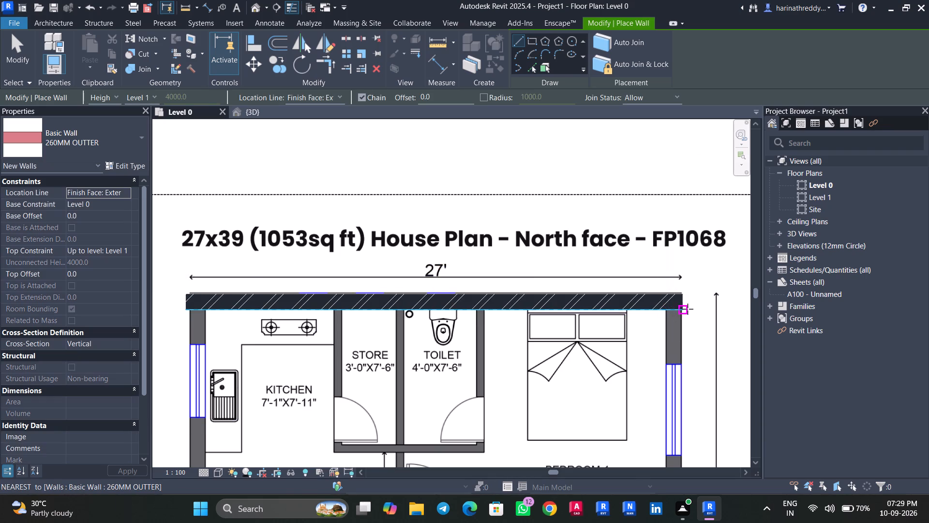
Draw the east exterior wall about 11620 mm long over the plan, from the northeast to the southeast corner.
click(684, 308)
middle_drag(679, 409, 683, 47)
middle_drag(701, 409, 712, 54)
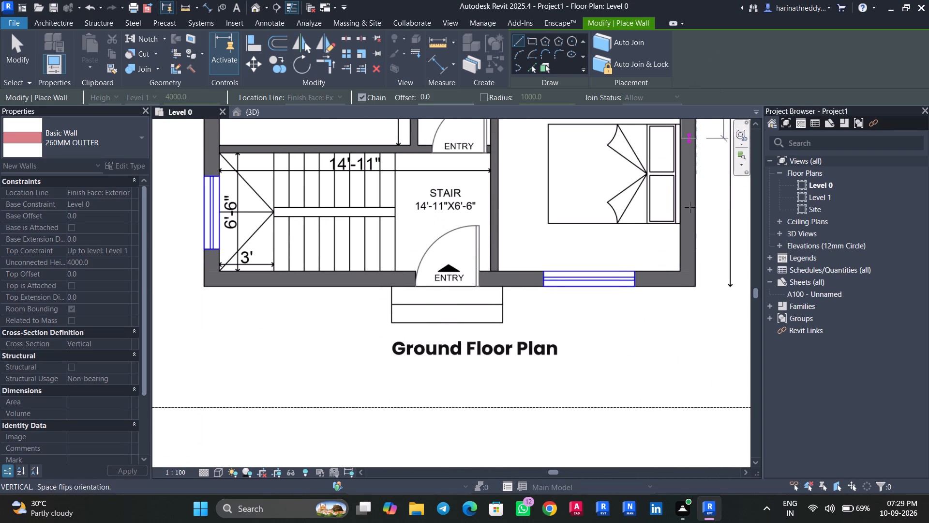
click(691, 288)
key(Escape)
Draw the south exterior wall about 7980 mm long over the plan, from the southeast to the southwest corner.
click(682, 283)
middle_drag(383, 258, 540, 287)
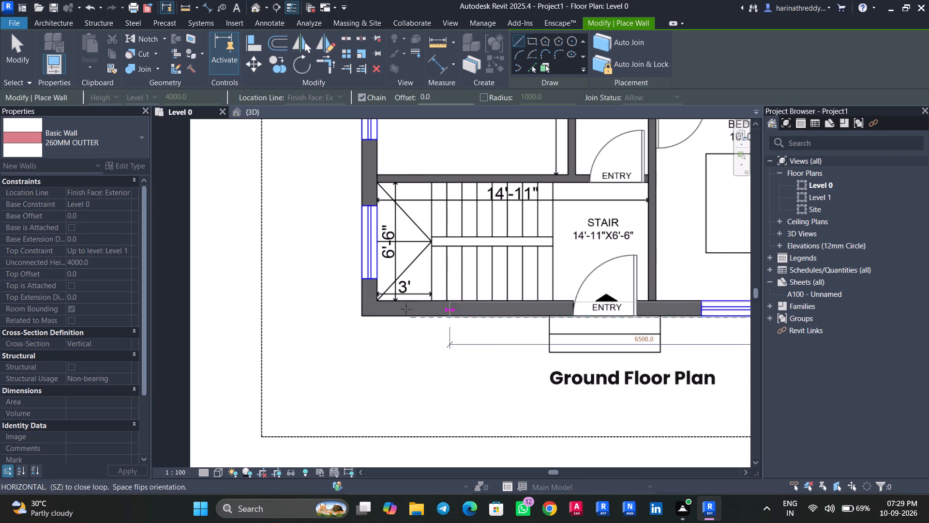
click(360, 312)
key(Escape)
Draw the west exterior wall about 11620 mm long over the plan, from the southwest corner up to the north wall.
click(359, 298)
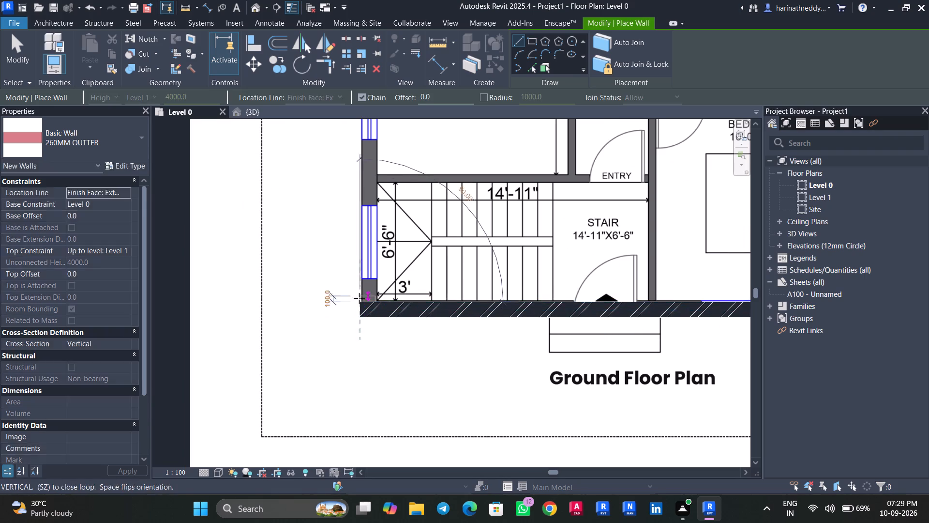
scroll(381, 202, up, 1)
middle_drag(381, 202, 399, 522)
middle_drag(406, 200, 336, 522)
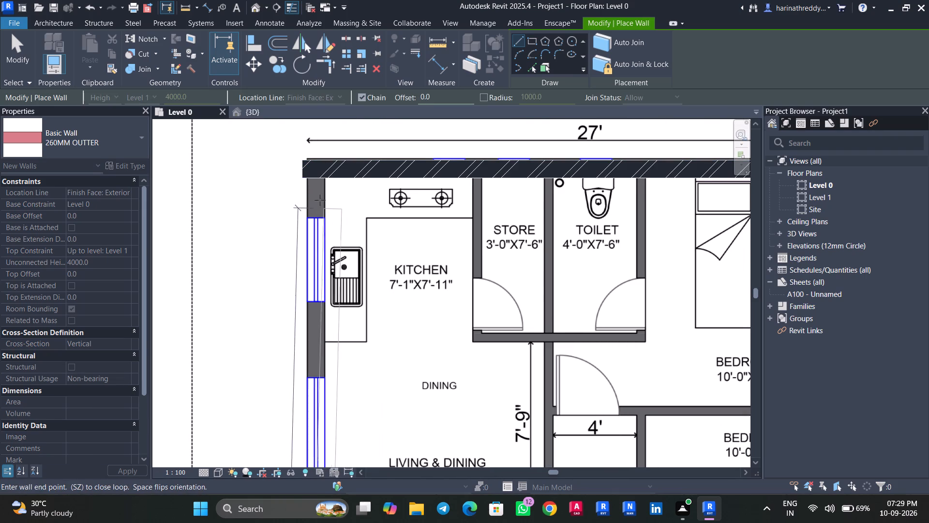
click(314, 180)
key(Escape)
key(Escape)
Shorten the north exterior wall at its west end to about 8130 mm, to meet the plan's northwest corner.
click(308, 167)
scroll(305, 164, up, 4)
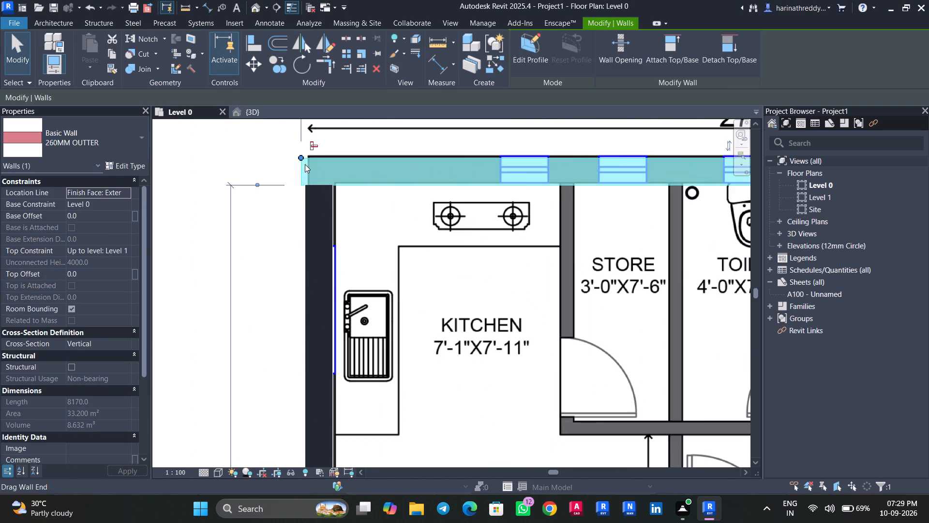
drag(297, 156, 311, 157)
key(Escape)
Nudge the north exterior wall one increment north and two increments east over the plan's wall outline.
click(307, 201)
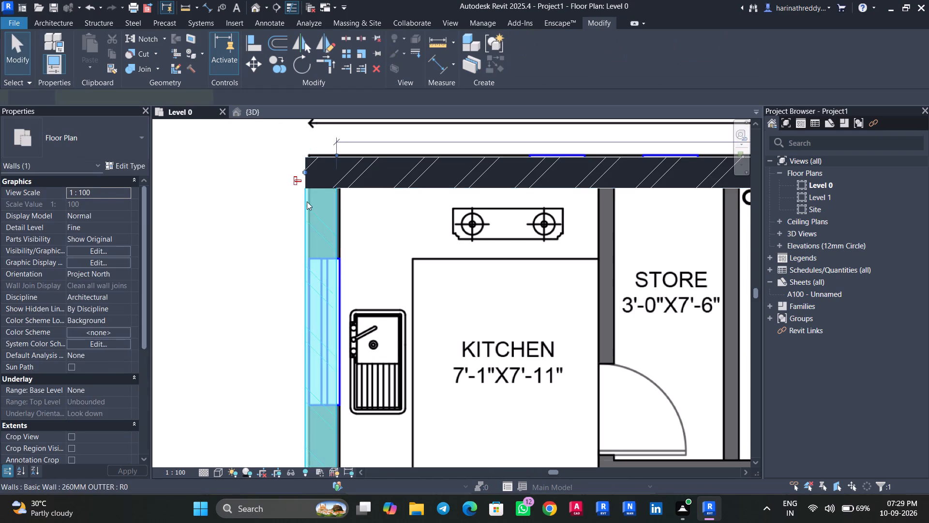
key(Escape)
click(312, 192)
key(Escape)
click(323, 165)
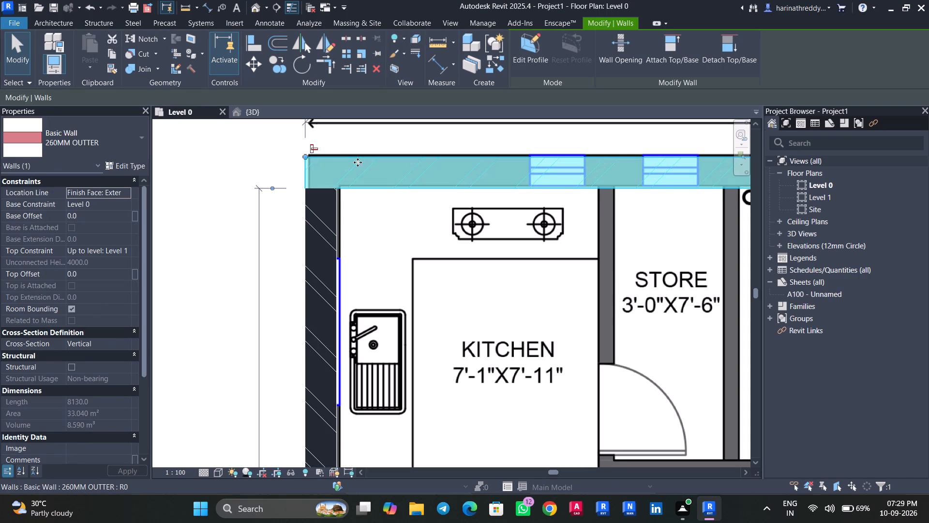
key(Up)
key(Escape)
click(406, 169)
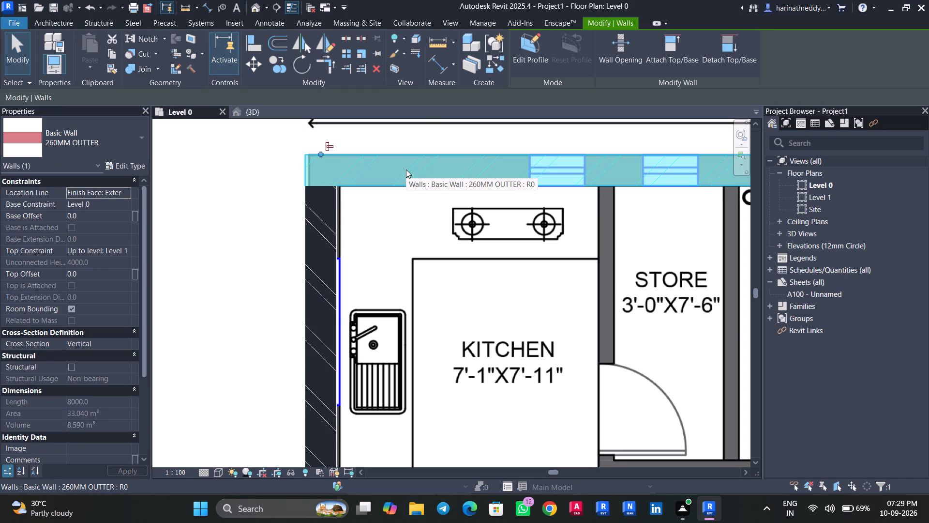
key(Right)
key(Right)
key(Escape)
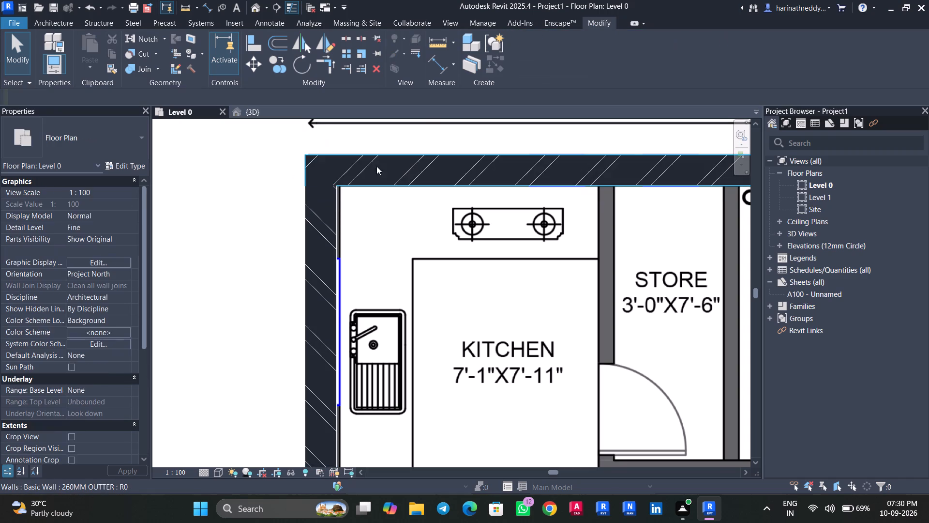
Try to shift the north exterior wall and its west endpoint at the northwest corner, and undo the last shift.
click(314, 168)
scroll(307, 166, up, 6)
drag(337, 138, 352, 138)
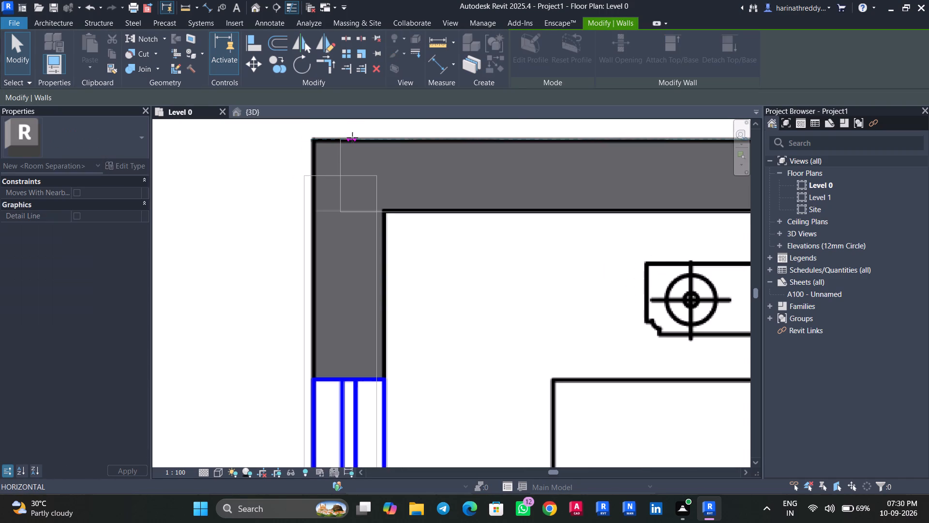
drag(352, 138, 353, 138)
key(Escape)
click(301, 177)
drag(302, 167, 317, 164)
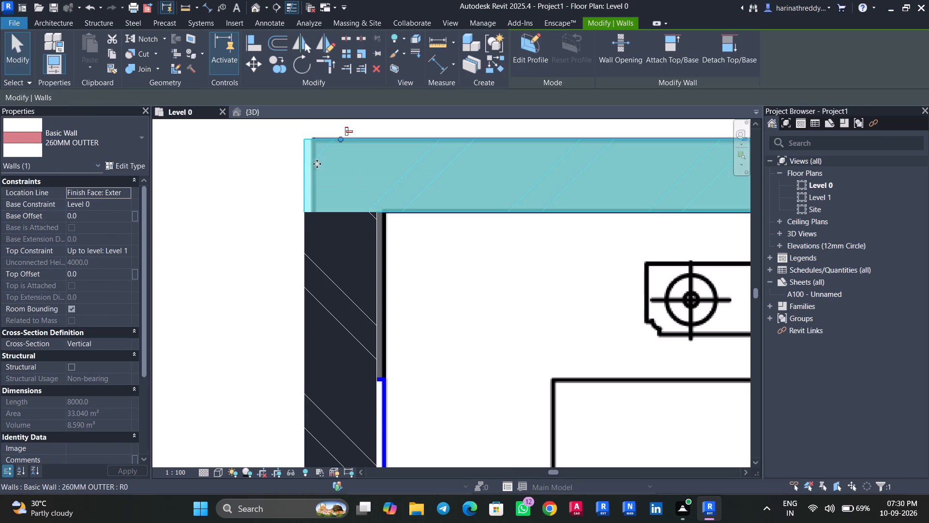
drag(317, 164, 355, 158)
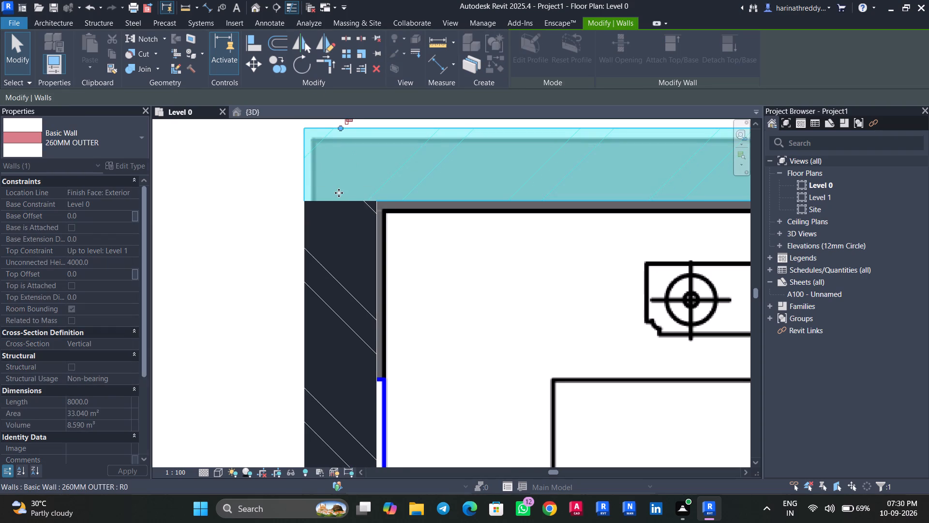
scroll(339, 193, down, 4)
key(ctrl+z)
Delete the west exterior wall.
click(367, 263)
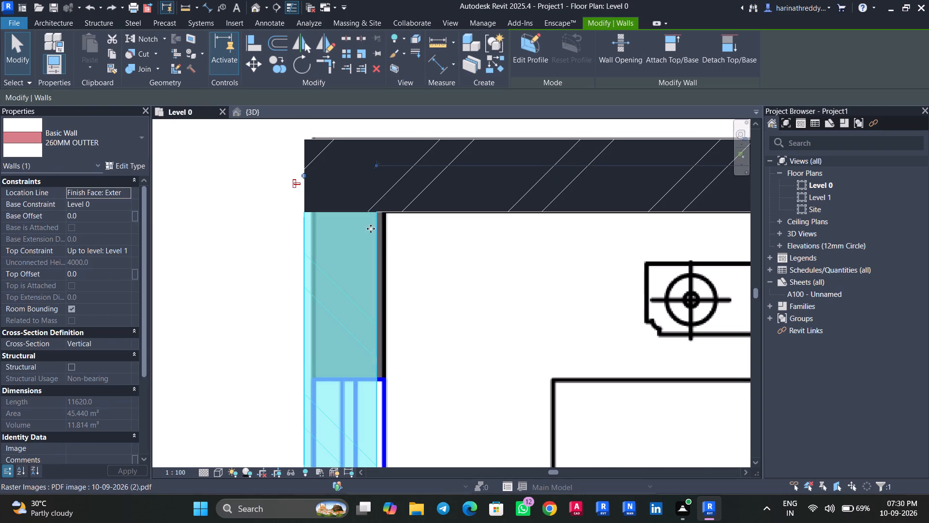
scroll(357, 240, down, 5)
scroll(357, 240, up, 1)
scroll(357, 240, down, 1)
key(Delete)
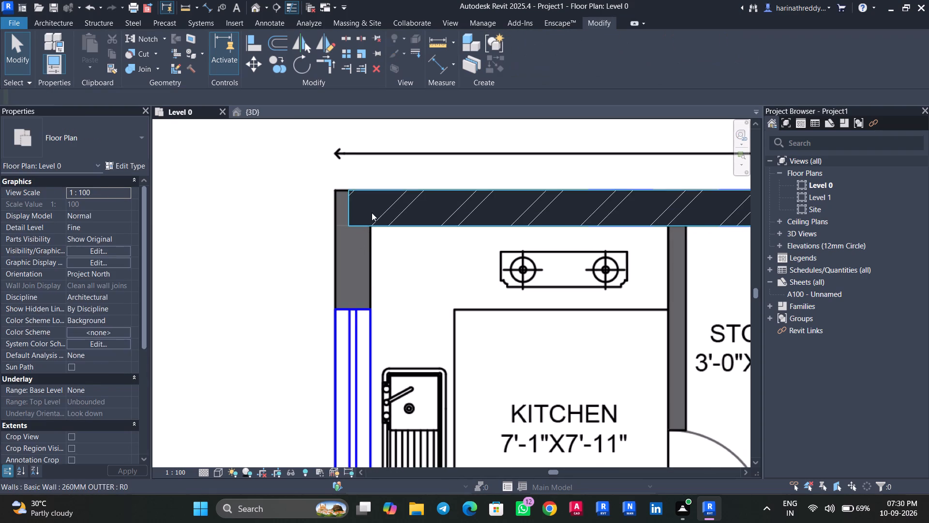
Extend the north exterior wall's west end to the plan's outer northwest corner, making the wall about 8100 mm long.
click(372, 211)
scroll(348, 190, up, 4)
drag(348, 189, 328, 192)
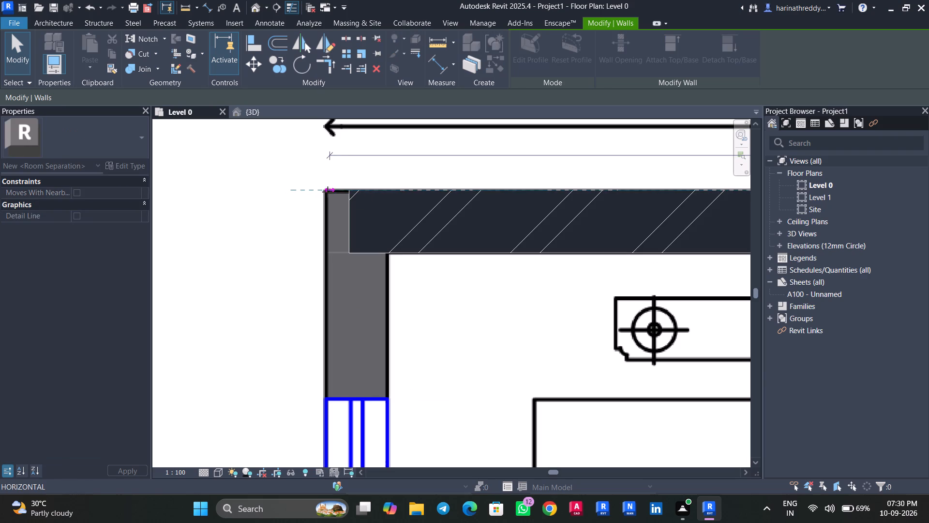
drag(328, 192, 326, 192)
scroll(350, 246, down, 5)
scroll(351, 246, up, 1)
scroll(351, 246, down, 8)
scroll(350, 246, up, 1)
scroll(350, 246, down, 7)
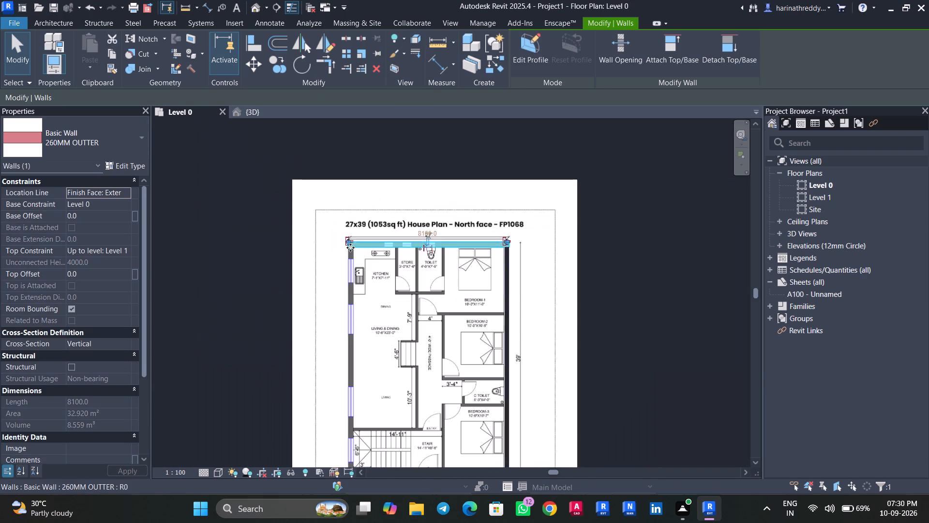
key(Escape)
key(Escape)
Nudge the east exterior wall one increment west to align it with the plan's wall outline.
click(509, 265)
scroll(502, 239, up, 13)
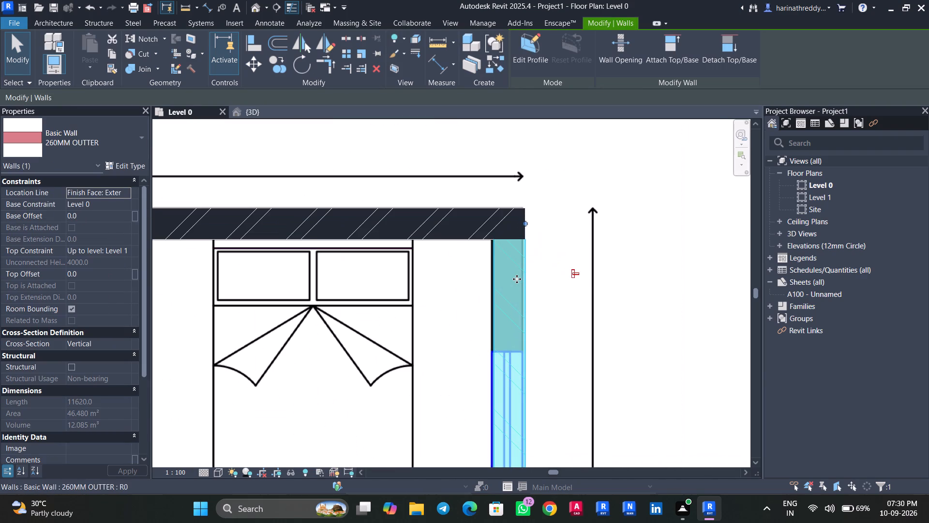
key(Left)
key(Escape)
Nudge the south exterior wall one increment north to align it with the plan's outer wall line.
click(462, 234)
scroll(461, 234, down, 2)
scroll(461, 235, up, 1)
scroll(461, 235, down, 4)
scroll(461, 235, up, 1)
scroll(461, 235, down, 3)
scroll(461, 235, up, 1)
scroll(461, 235, down, 3)
middle_drag(546, 366, 630, 10)
key(Escape)
scroll(537, 275, up, 5)
click(532, 277)
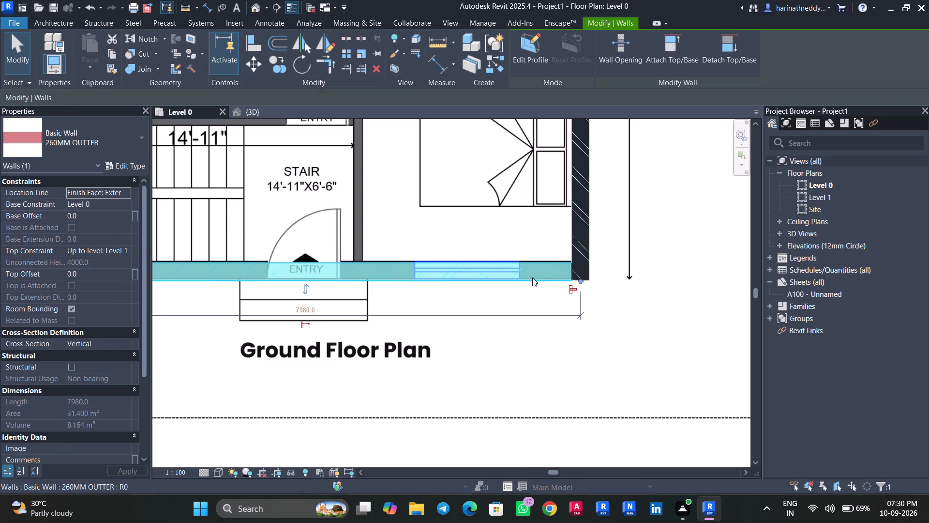
key(Up)
key(Escape)
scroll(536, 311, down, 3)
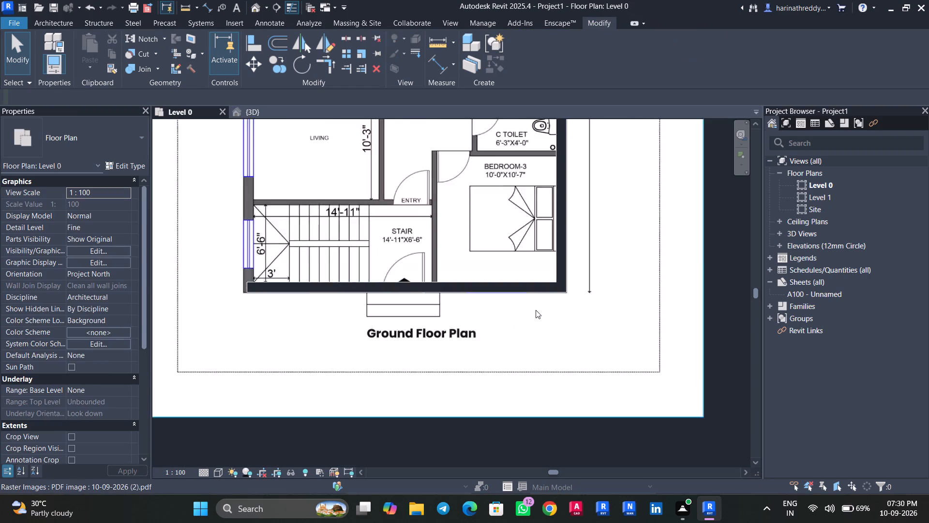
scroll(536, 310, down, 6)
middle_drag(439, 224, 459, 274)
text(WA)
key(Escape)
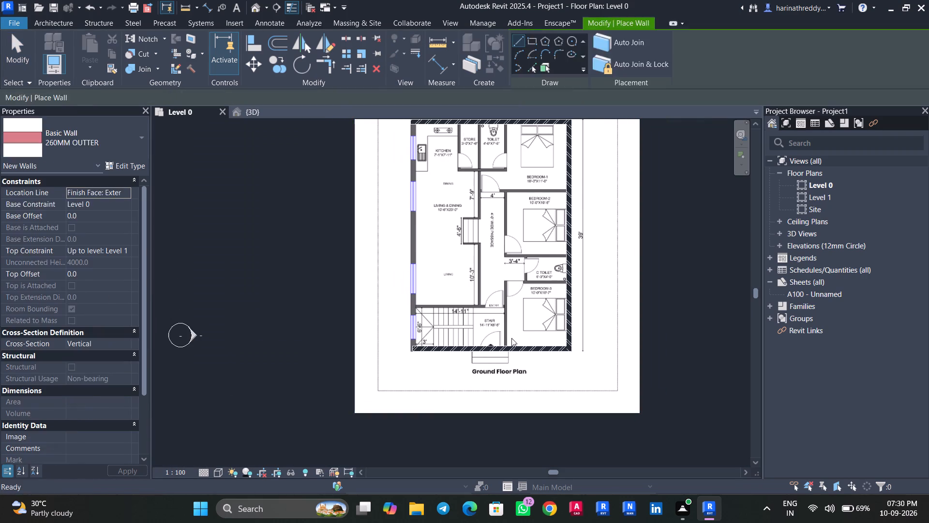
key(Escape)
Select all 260MM OUTTER walls and open their Top Constraint setting.
click(511, 352)
text(SA)
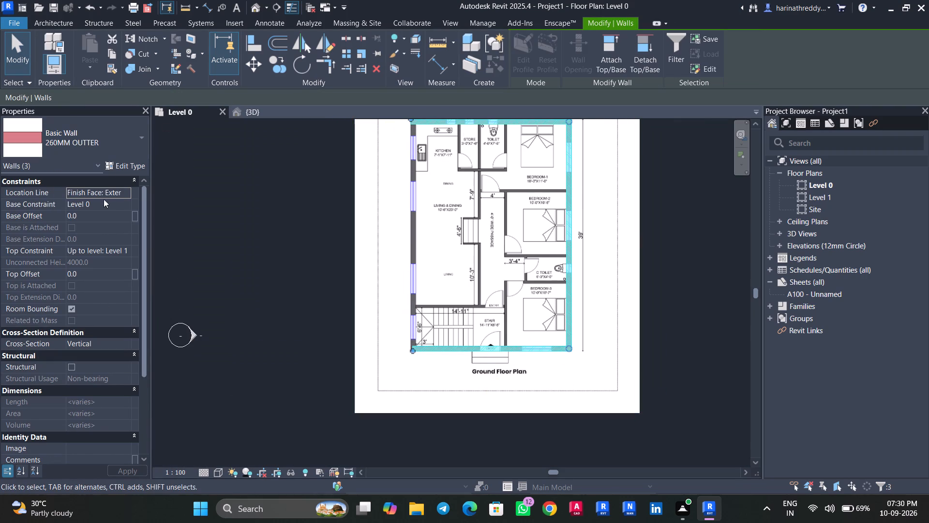
click(130, 248)
key(Escape)
key(Escape)
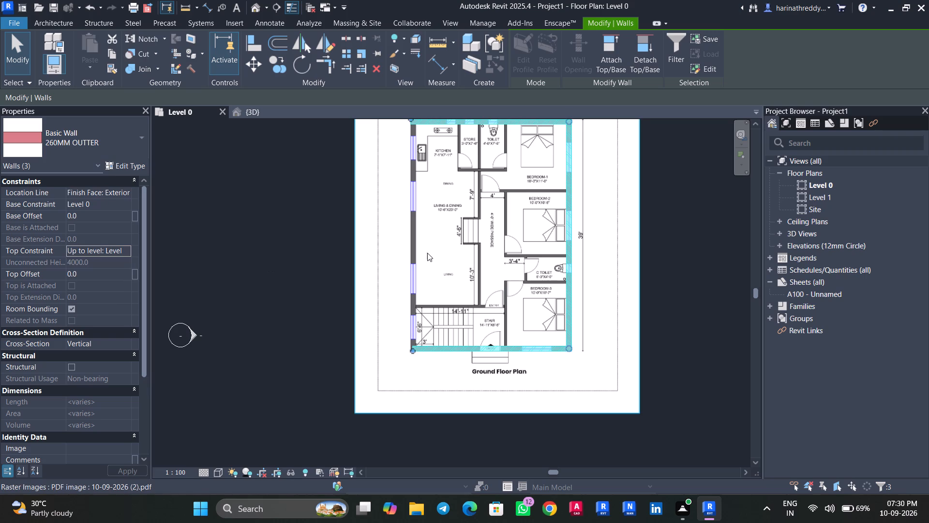
key(Escape)
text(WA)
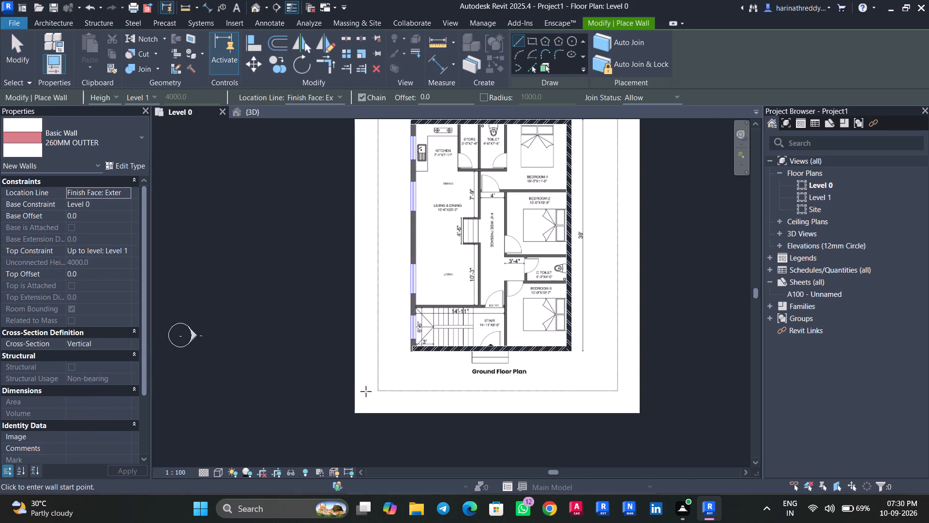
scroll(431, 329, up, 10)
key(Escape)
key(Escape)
Extend the south exterior wall's west end to the plan's outer southwest corner, making the wall about 8080 mm long.
click(380, 379)
scroll(380, 379, up, 5)
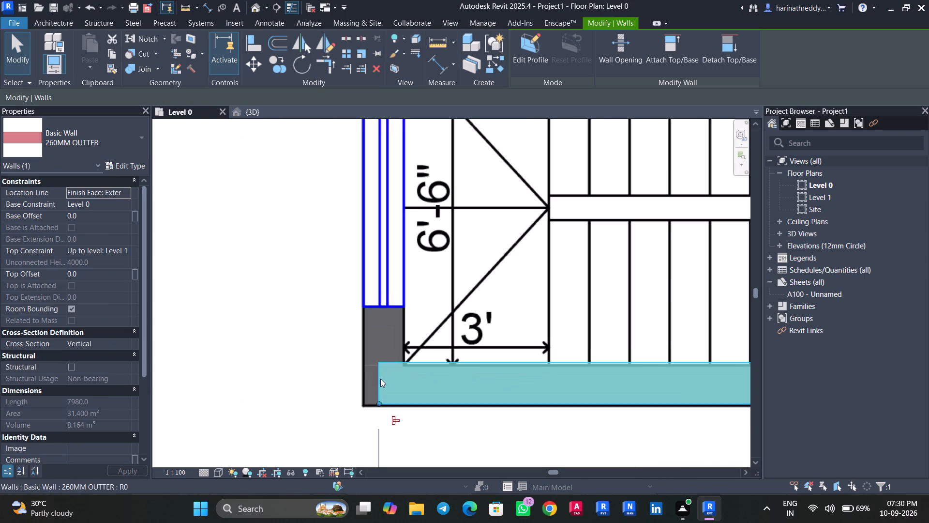
drag(379, 403, 363, 402)
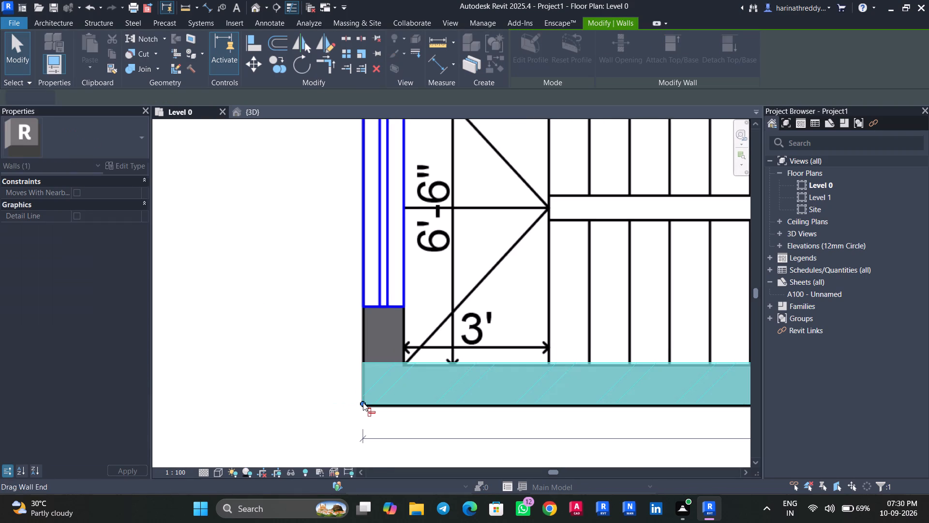
key(Escape)
Nudge the south exterior wall one increment south to align it with the plan's outer wall line.
click(388, 404)
key(Escape)
key(Escape)
click(388, 404)
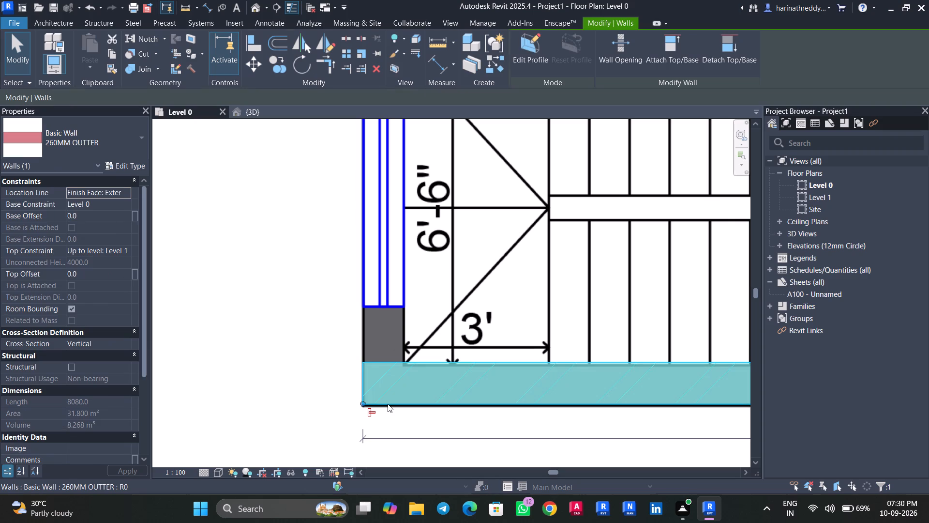
key(Down)
key(Escape)
Draw the west exterior wall with type 260MM OUTTER from the southwest corner to the north wall, about 11600 mm long.
scroll(393, 359, down, 3)
scroll(393, 359, up, 1)
scroll(393, 359, down, 1)
scroll(393, 359, up, 1)
scroll(393, 359, down, 2)
text(WA)
click(377, 359)
middle_drag(377, 182, 437, 440)
scroll(451, 374, down, 15)
scroll(450, 373, up, 1)
scroll(462, 233, up, 6)
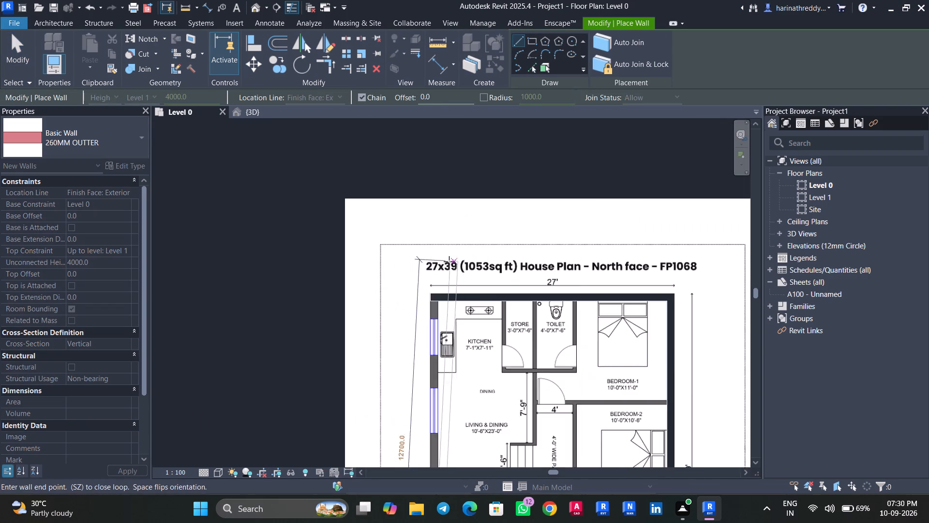
scroll(449, 261, up, 7)
click(431, 316)
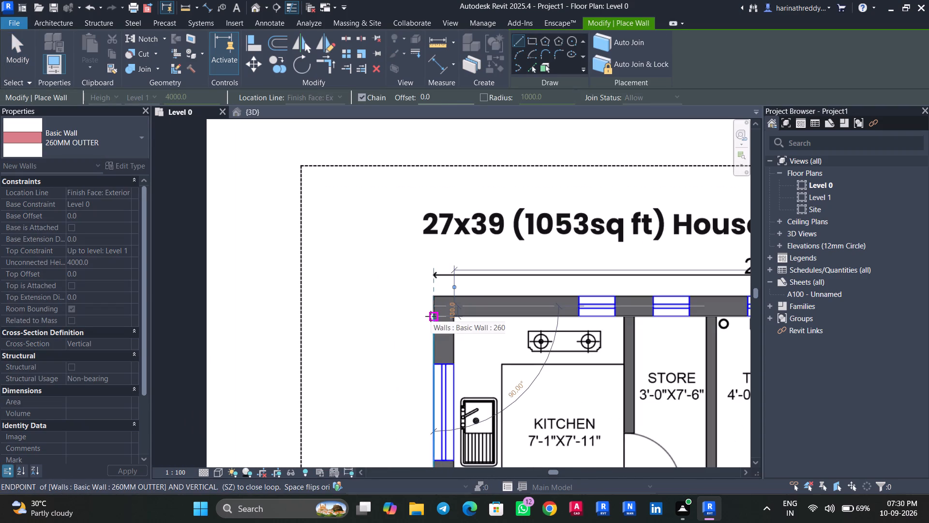
key(Escape)
key(Escape)
scroll(450, 337, down, 3)
click(449, 336)
key(Escape)
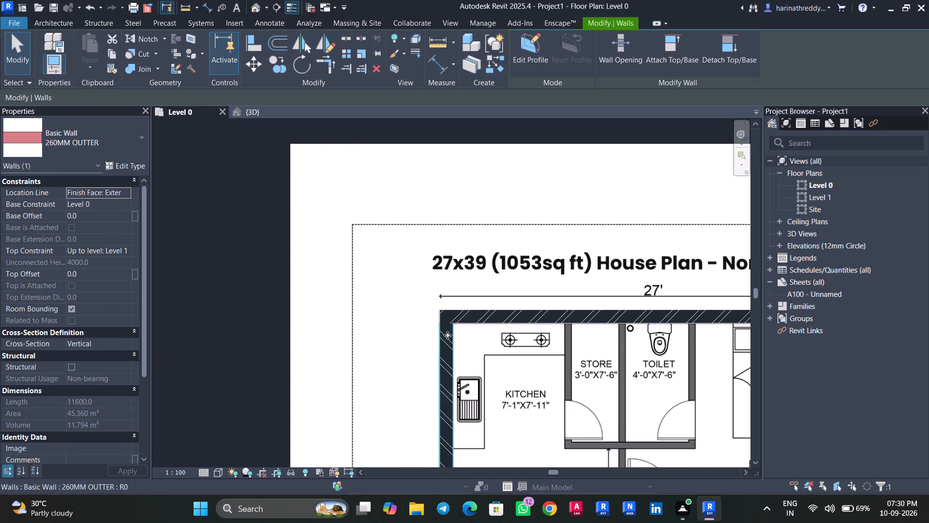
Choose the 260MM wall type for new walls and rename it as 140MM INNER WALL.
scroll(474, 359, down, 7)
middle_drag(496, 385, 454, 276)
scroll(474, 311, up, 3)
text(WA)
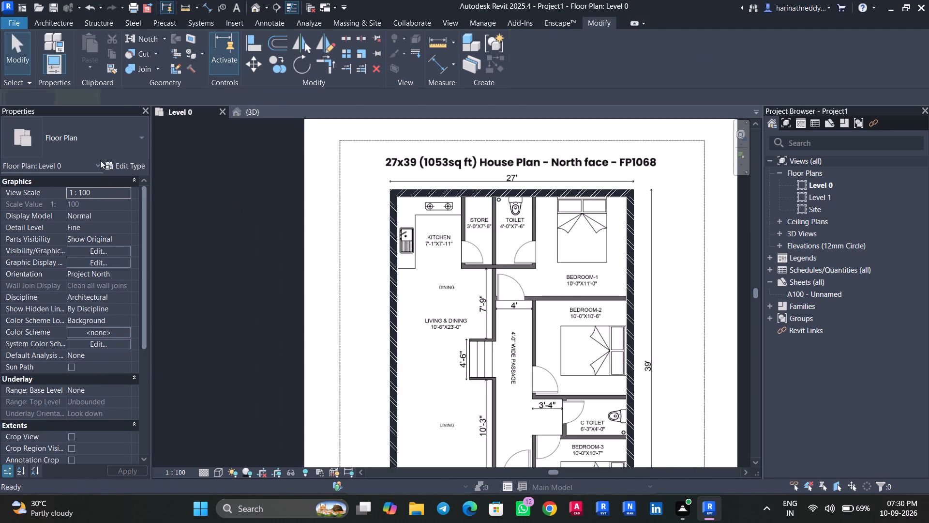
click(105, 135)
scroll(123, 176, up, 7)
scroll(91, 209, up, 5)
click(90, 204)
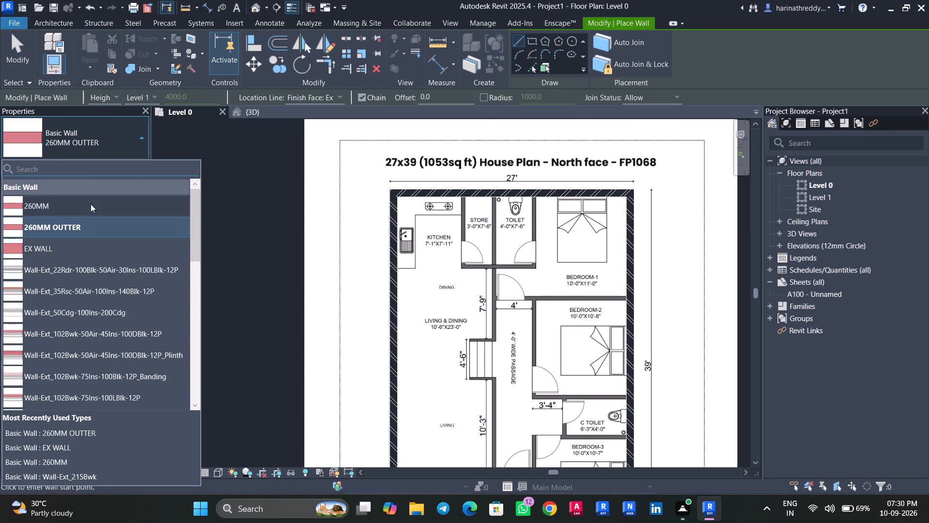
click(135, 166)
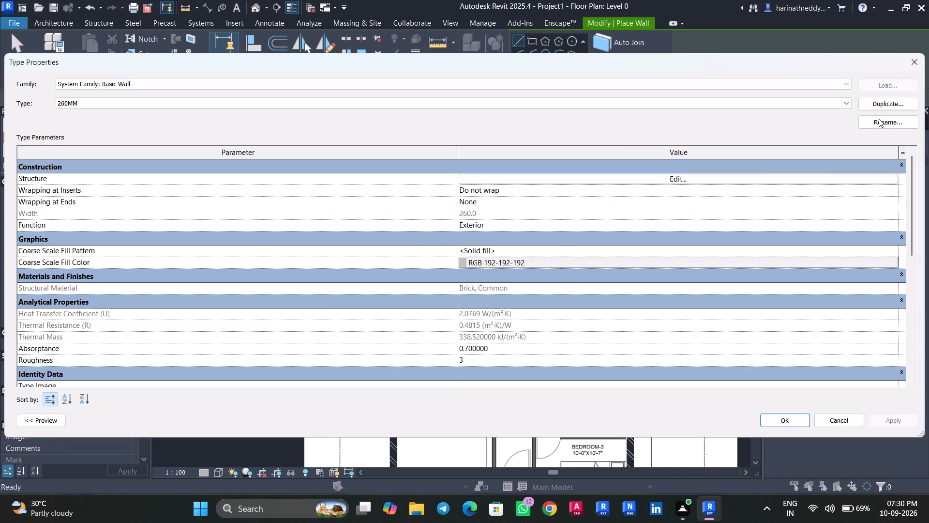
click(879, 119)
text(140MM INNER WALL])
key(BackSpace)
key(Return)
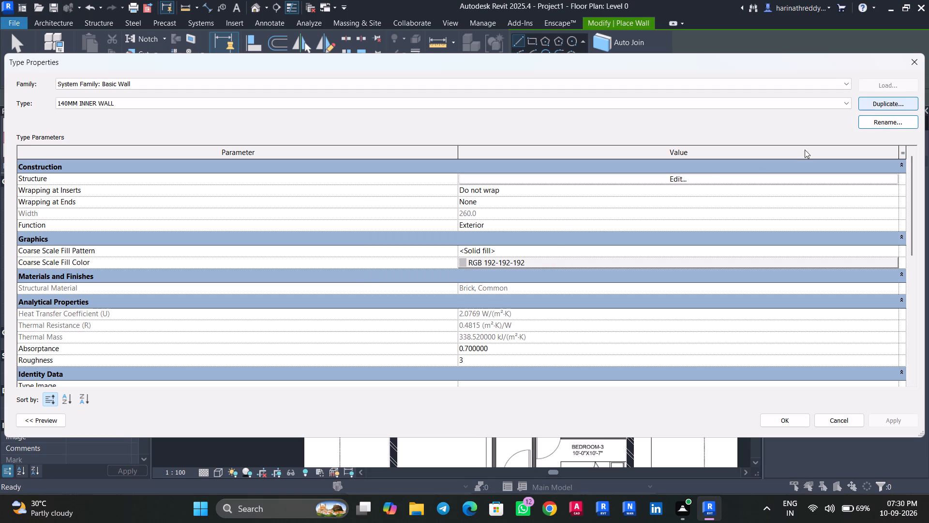
Set the structure layer thickness of the 140MM INNER WALL type to 140 mm.
click(705, 185)
click(566, 184)
click(532, 179)
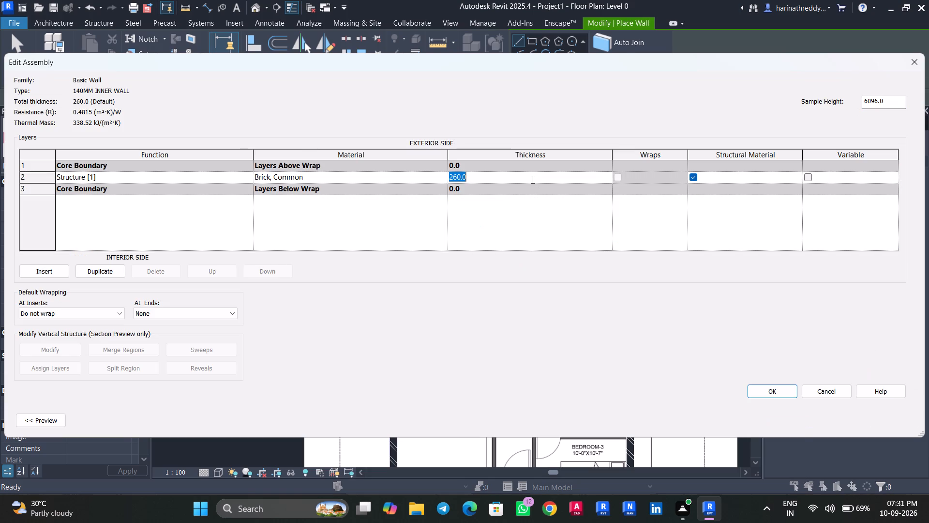
text(140M)
key(Return)
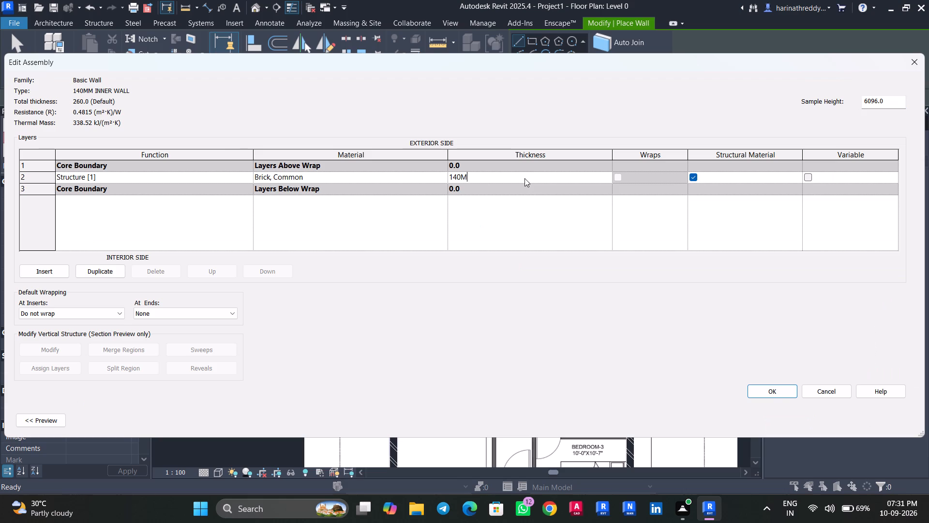
click(523, 176)
text(140MM)
key(Return)
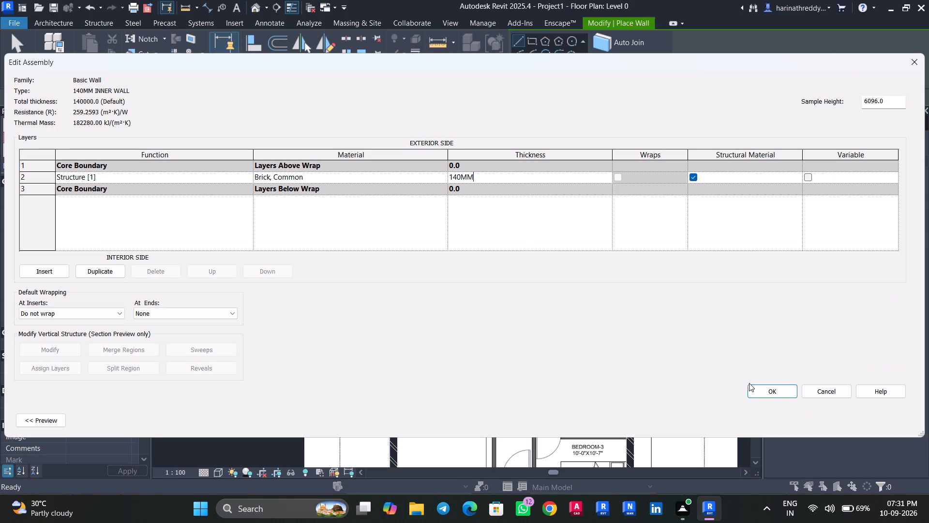
click(754, 384)
click(758, 387)
click(888, 415)
click(805, 414)
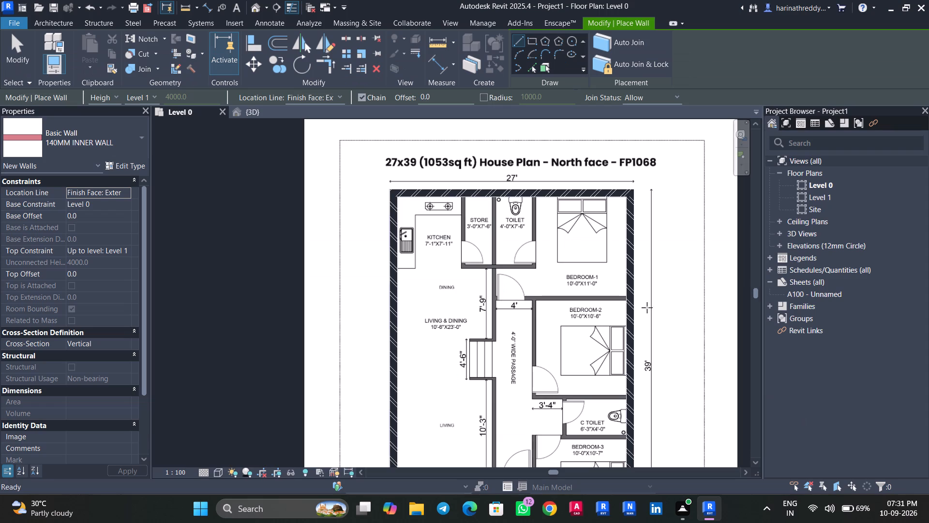
Draw the wall between Kitchen and Store from the north exterior wall southward with 140MM INNER WALL, about 2530 mm long.
scroll(421, 242, up, 3)
scroll(421, 241, down, 1)
scroll(421, 241, up, 7)
scroll(533, 214, up, 1)
middle_drag(534, 214, 525, 258)
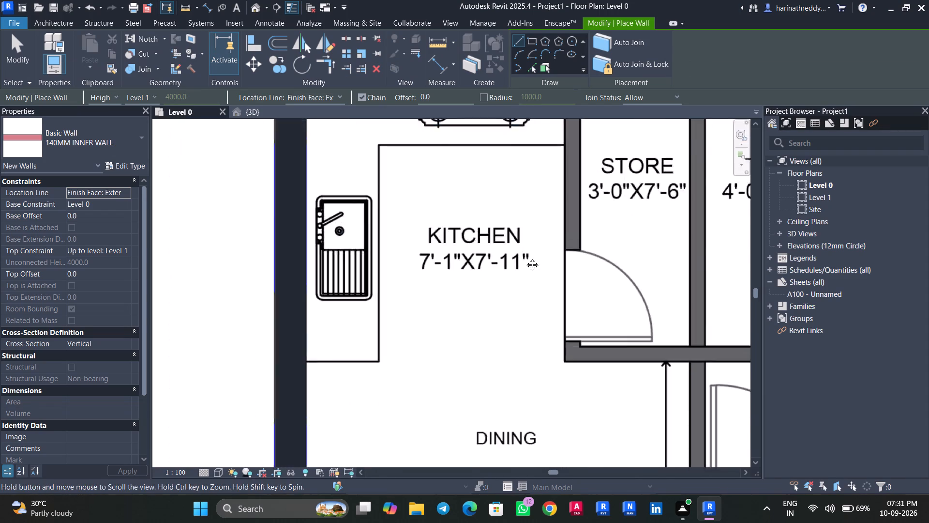
middle_drag(525, 258, 484, 347)
click(529, 200)
middle_drag(533, 360, 530, 200)
click(524, 329)
key(Escape)
key(Escape)
Nudge the wall between Kitchen and Store one increment east to align it with the plan.
click(519, 294)
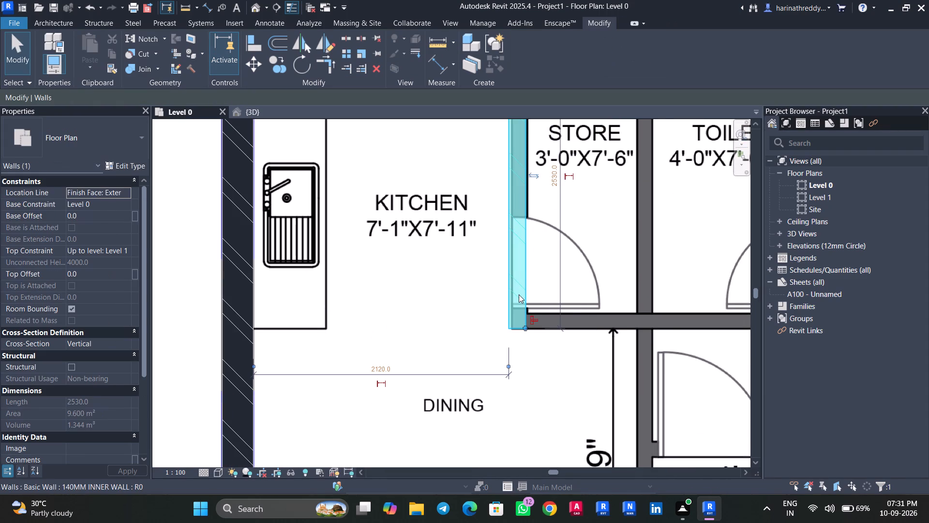
key(Right)
key(Escape)
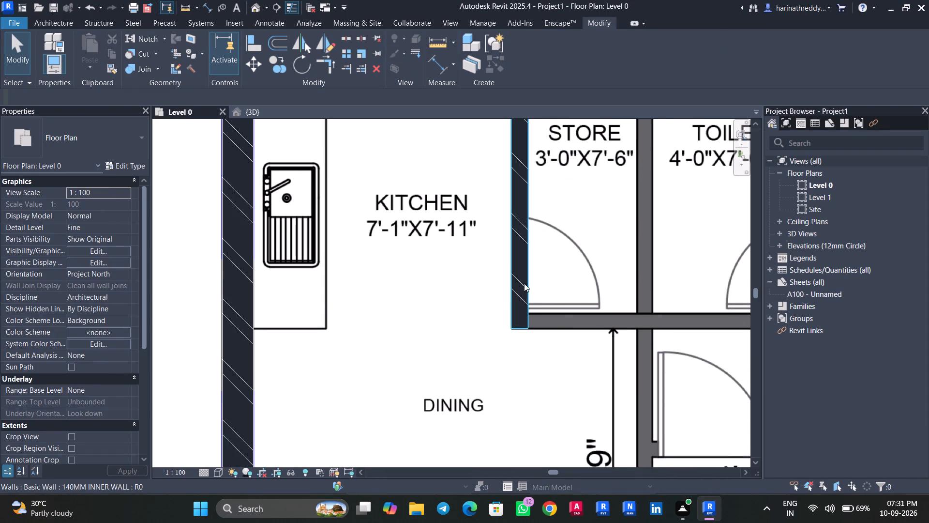
key(Escape)
Draw a 140MM INNER WALL along the south side of Store and Toilet, from the kitchen wall's end to Toilet's southeast corner.
scroll(556, 366, down, 7)
text(WA)
scroll(546, 347, up, 2)
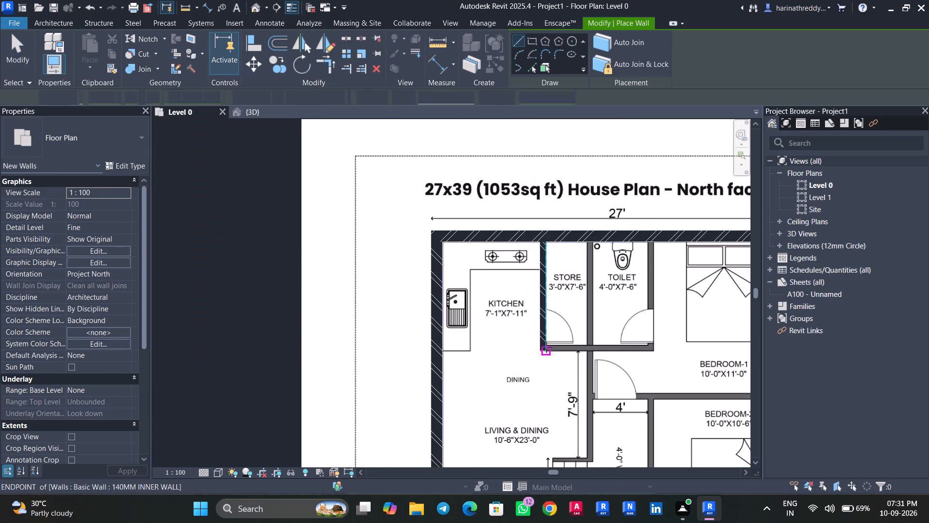
scroll(546, 347, up, 2)
scroll(546, 347, down, 1)
scroll(546, 347, up, 4)
click(543, 341)
middle_drag(584, 342, 556, 339)
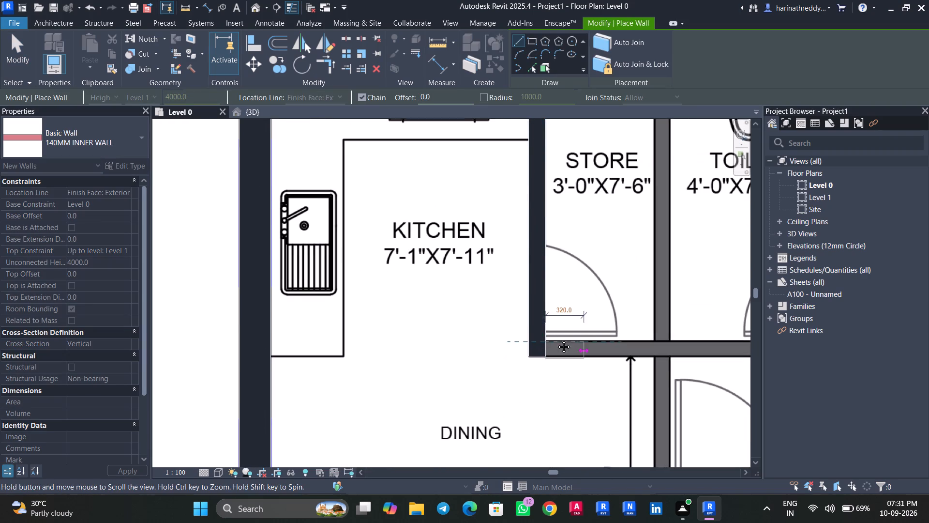
middle_drag(556, 339, 405, 348)
click(653, 341)
key(Escape)
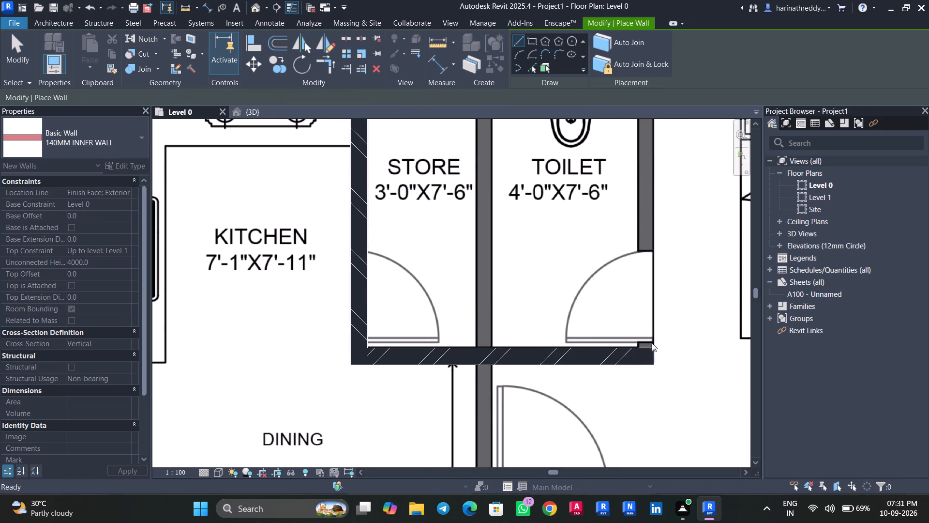
Draw the wall between Toilet and Bedroom-1 from the north exterior wall down to Toilet's south wall.
middle_drag(663, 334, 633, 414)
click(623, 153)
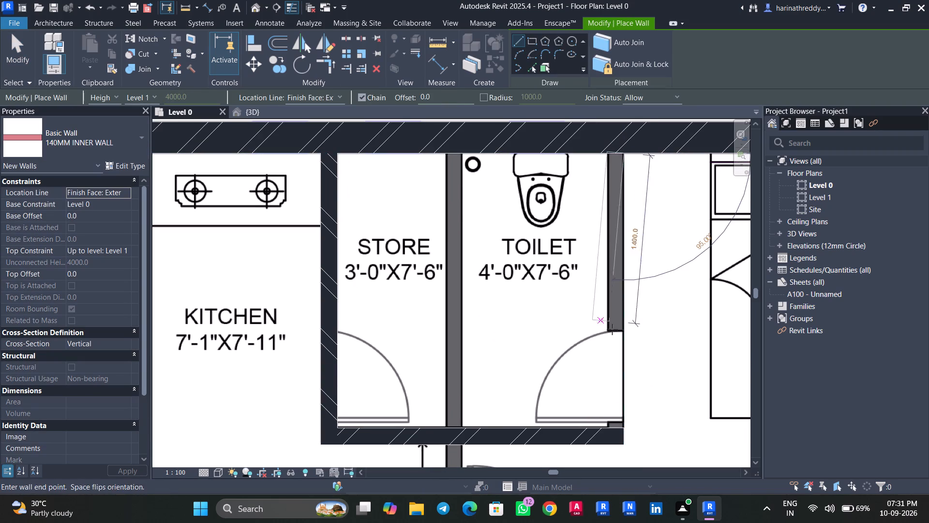
click(630, 430)
key(Escape)
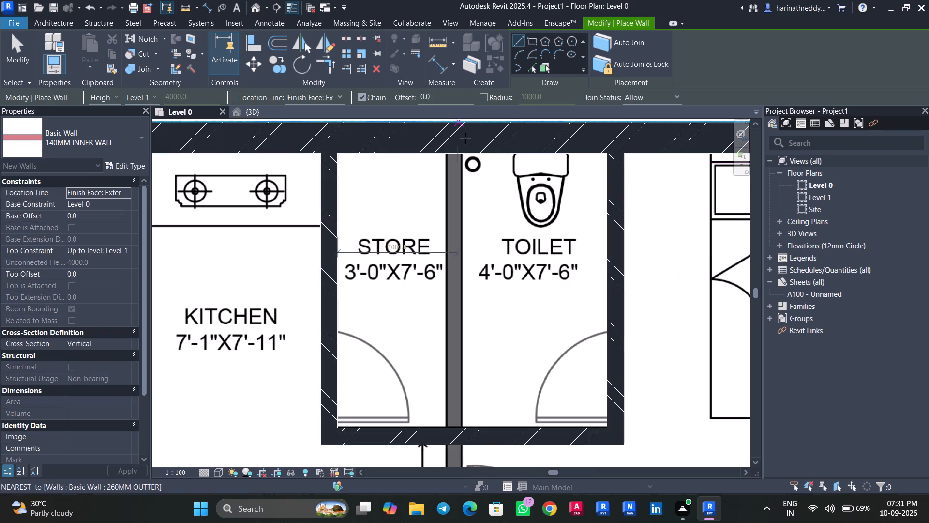
Draw the wall between Store and Toilet from the north exterior wall, continuing south past Dining to the 4'-6" stepped recess.
click(462, 154)
middle_drag(466, 359, 512, 35)
click(509, 412)
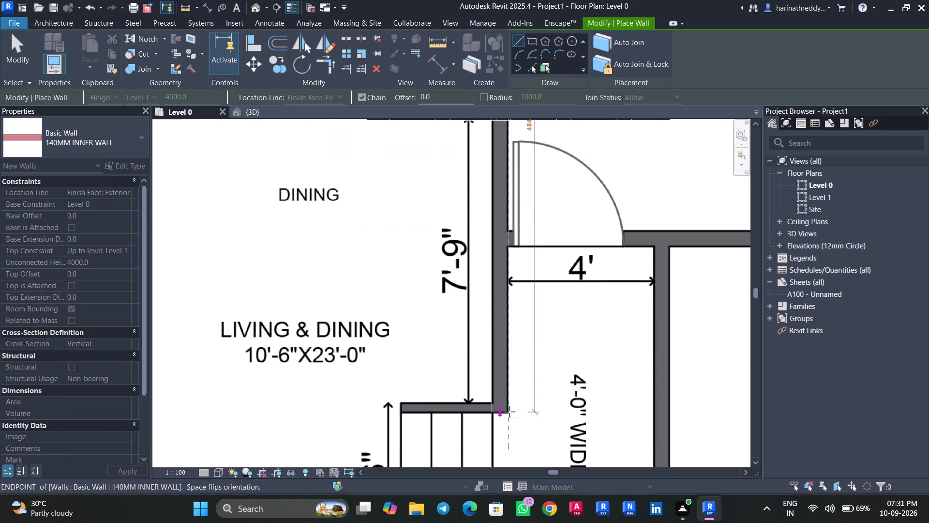
scroll(524, 385, down, 8)
key(Escape)
Draw the wall between Bedroom-1 and Bedroom-2 from the Bedroom-1 door opening to the east exterior wall.
scroll(558, 336, up, 2)
scroll(558, 336, down, 1)
scroll(558, 336, up, 1)
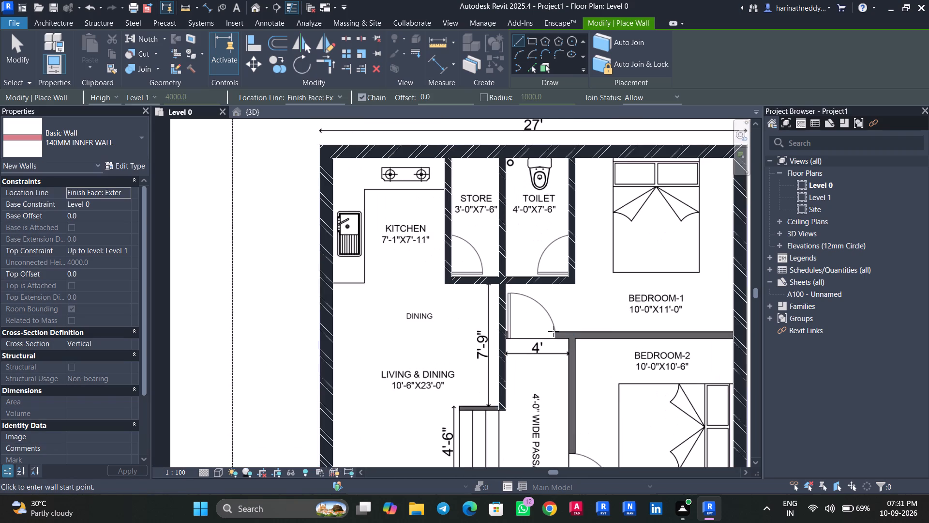
click(554, 331)
click(732, 331)
key(Escape)
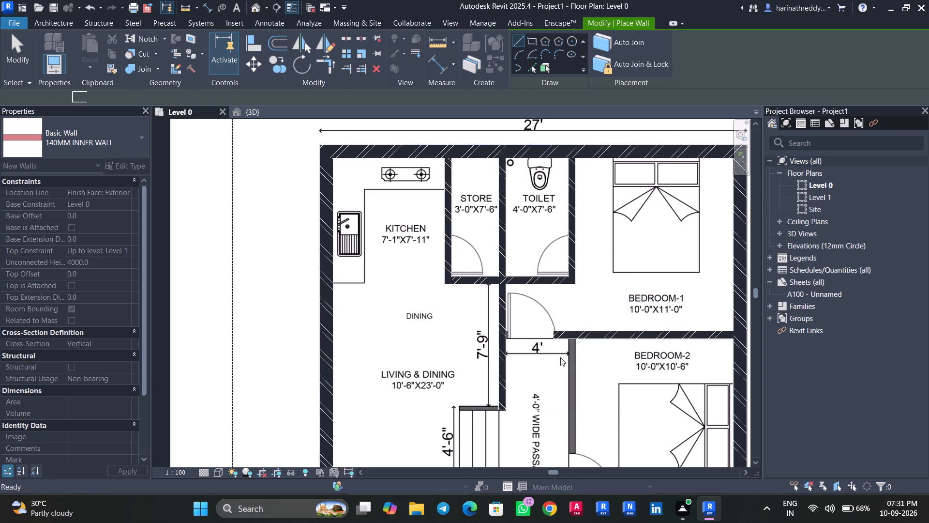
Draw the wall between the passage and Bedroom-2 from the Bedroom-1 wall south to Bedroom-2's southwest corner.
click(574, 340)
middle_drag(575, 396, 590, 183)
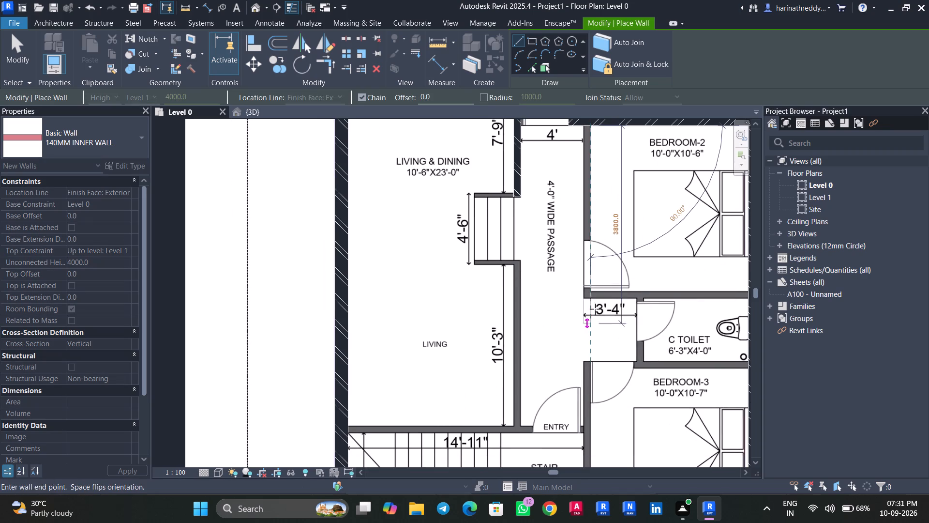
click(595, 298)
key(Escape)
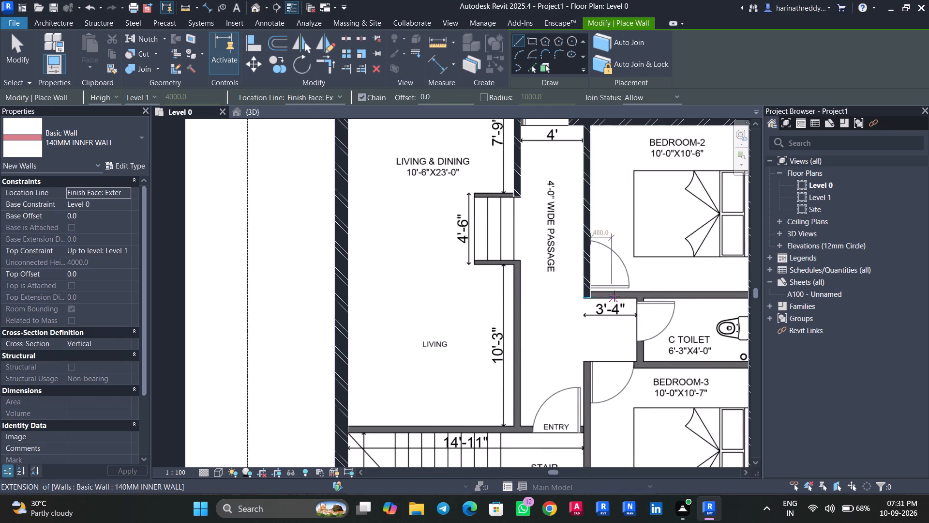
Draw the wall between Bedroom-2 and C Toilet from the east exterior wall to Bedroom-2's southwest corner.
middle_drag(628, 303, 429, 301)
click(551, 292)
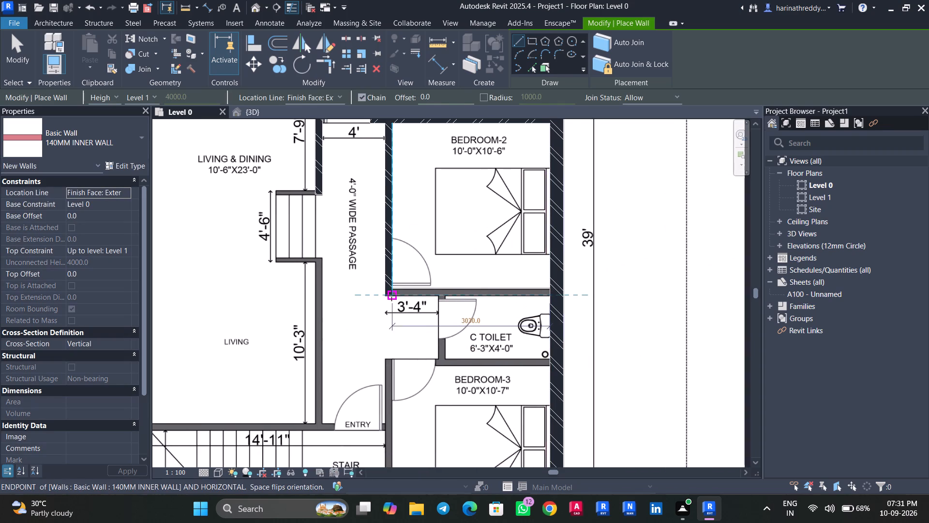
click(385, 298)
key(Escape)
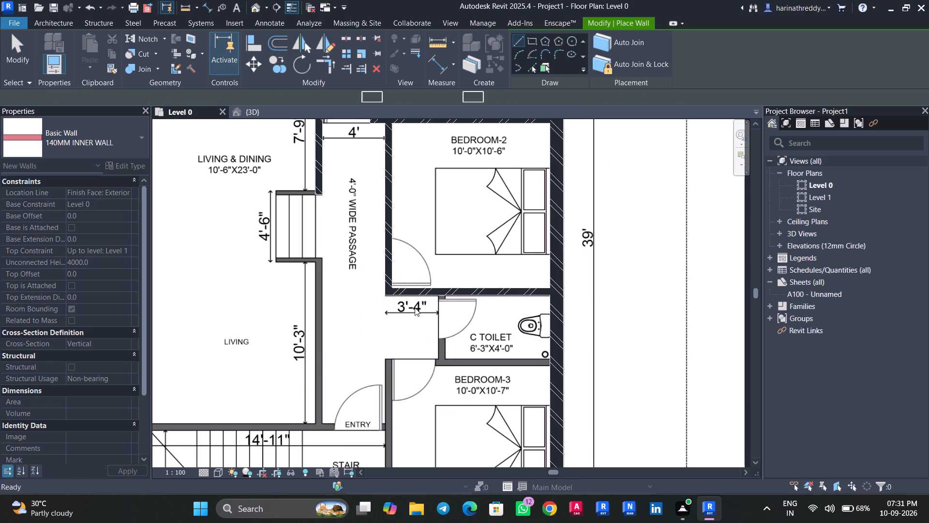
Draw C Toilet's west wall from Bedroom-2's south wall down to the Bedroom-3 wall line, about 1300 mm long.
click(445, 295)
click(445, 365)
key(Escape)
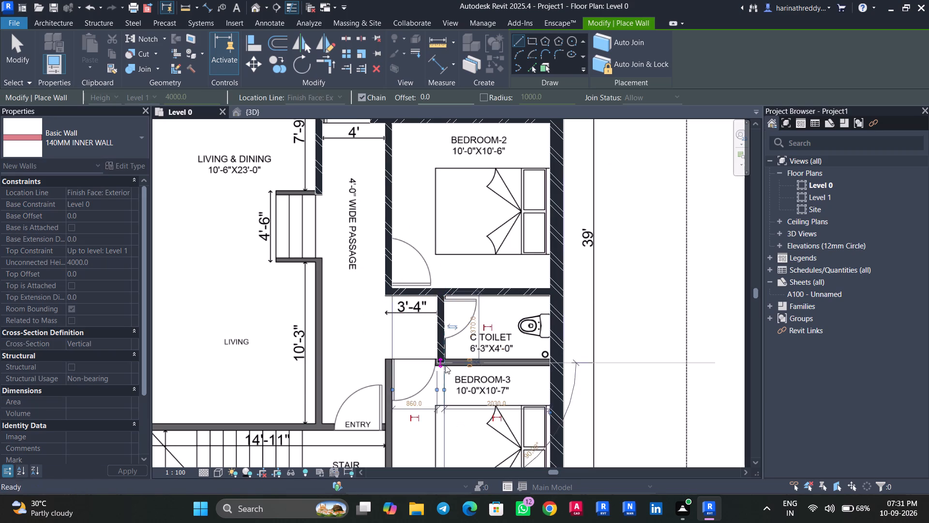
Draw Bedroom-3's north wall from the east exterior wall to the passage corner beyond its door, about 3290 mm long.
click(548, 358)
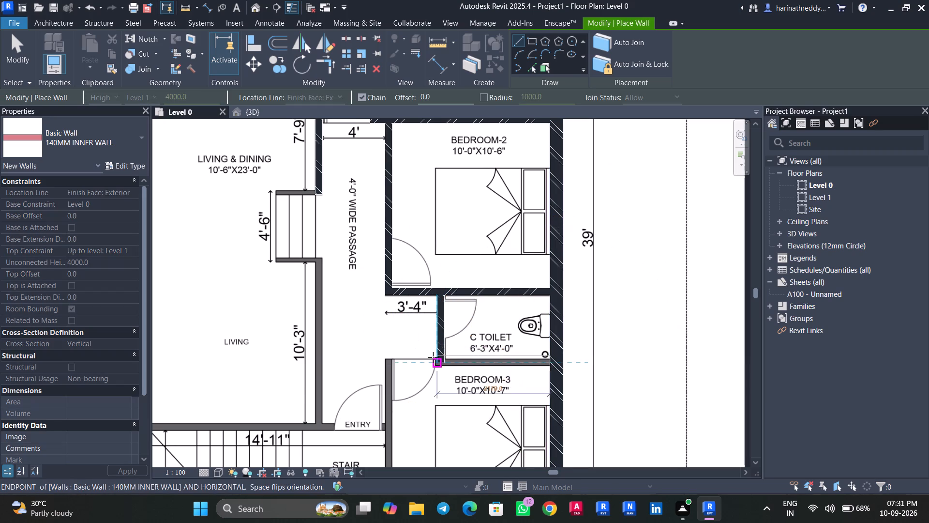
scroll(384, 363, up, 10)
click(389, 359)
key(Escape)
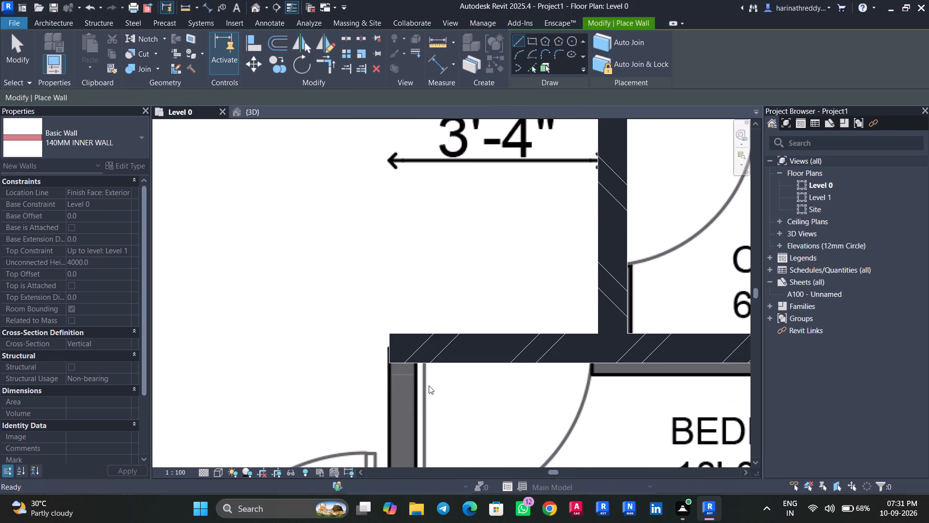
Nudge C Toilet's west wall one increment east to align it with the plan.
key(Escape)
click(618, 350)
key(Escape)
click(620, 308)
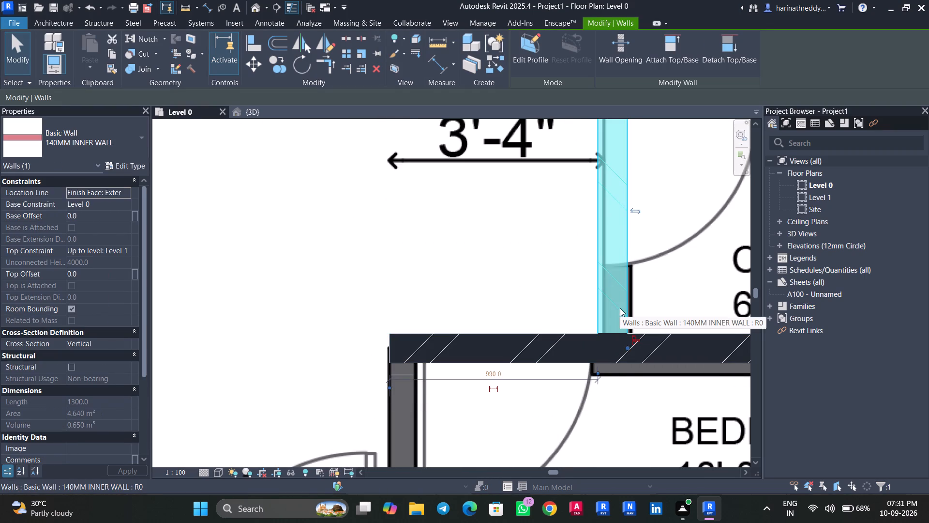
key(Right)
key(Escape)
Nudge Bedroom-3's north wall about 60 mm south to align it with the plan.
click(631, 340)
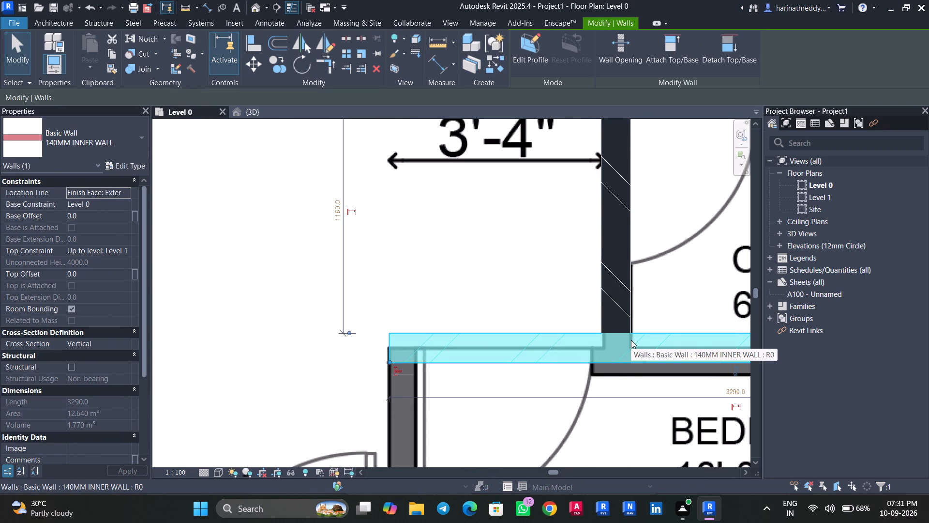
key(Down)
key(Down)
key(Down)
key(Down)
key(Down)
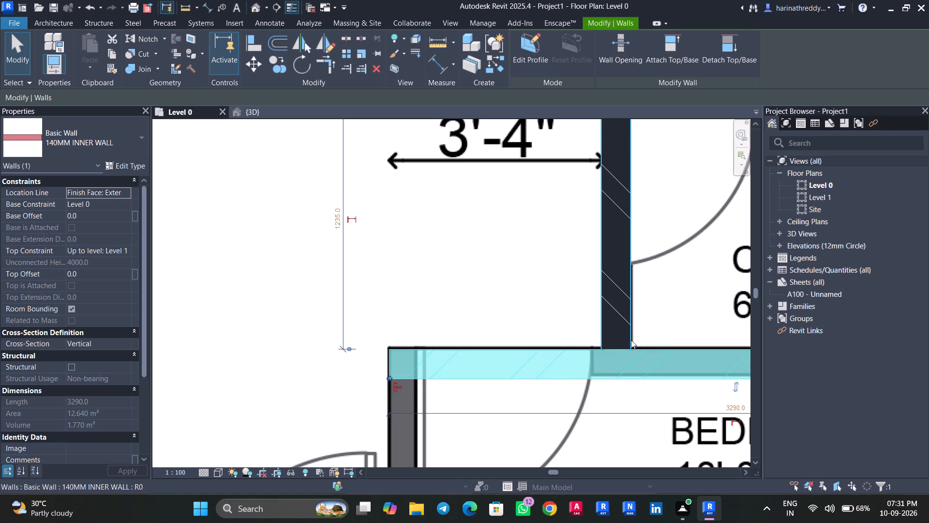
key(Up)
key(Escape)
scroll(567, 379, down, 1)
scroll(567, 379, up, 1)
scroll(567, 376, down, 8)
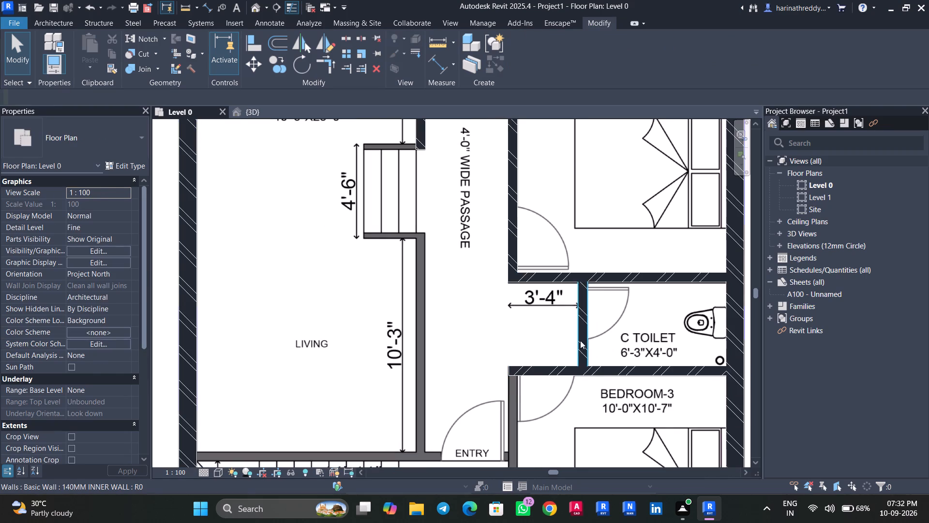
click(580, 340)
key(Escape)
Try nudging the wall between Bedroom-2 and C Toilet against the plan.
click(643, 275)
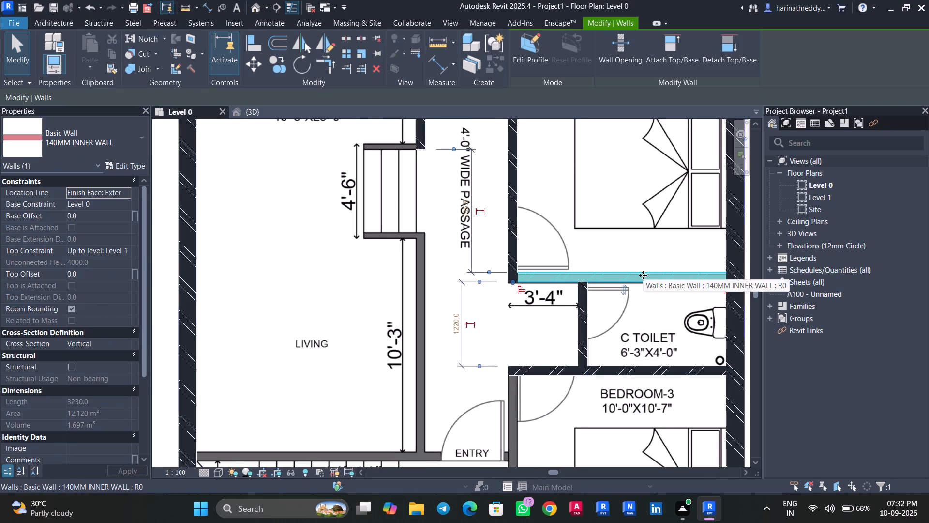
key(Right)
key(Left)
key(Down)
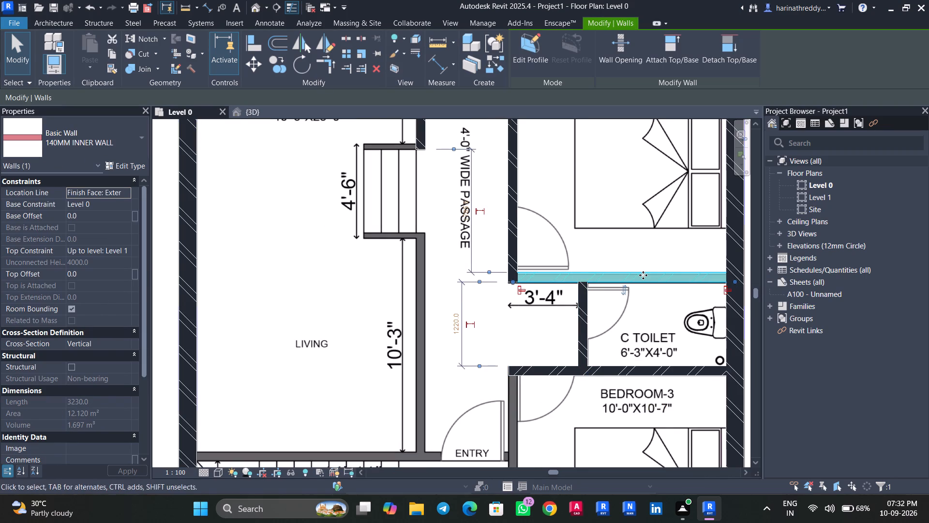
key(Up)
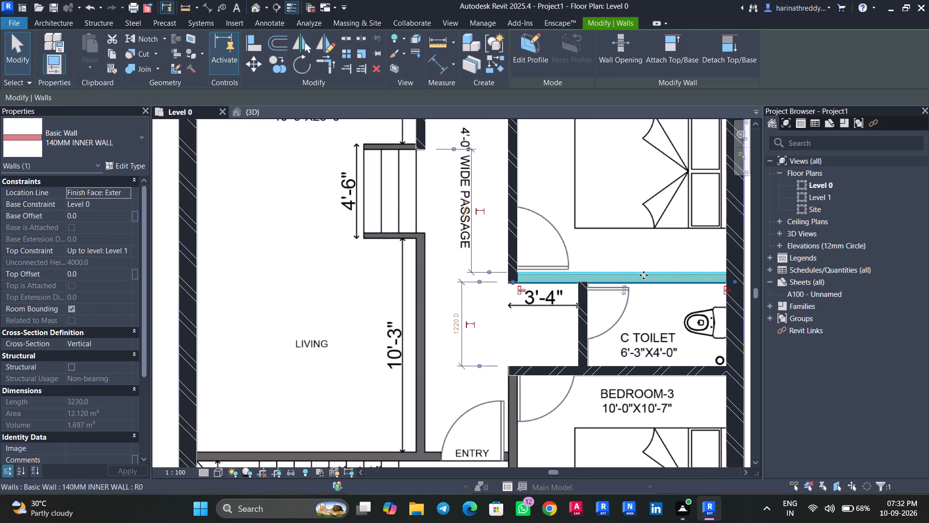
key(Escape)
Draw Bedroom-3's west wall from its northwest corner down to the south exterior wall, about 3414 mm long.
scroll(648, 313, down, 3)
scroll(648, 313, up, 1)
middle_drag(646, 300, 592, 109)
key(w)
key(a)
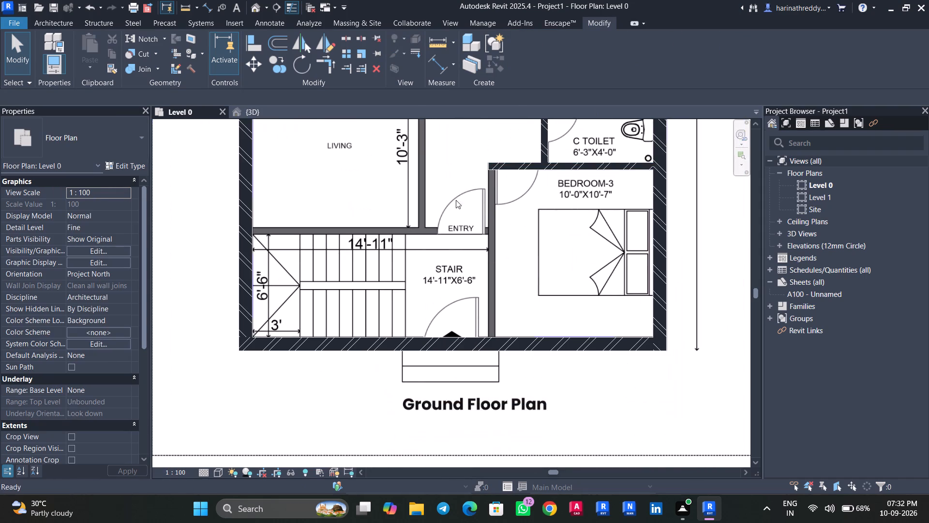
scroll(491, 178, up, 5)
click(501, 158)
middle_drag(494, 298, 508, 193)
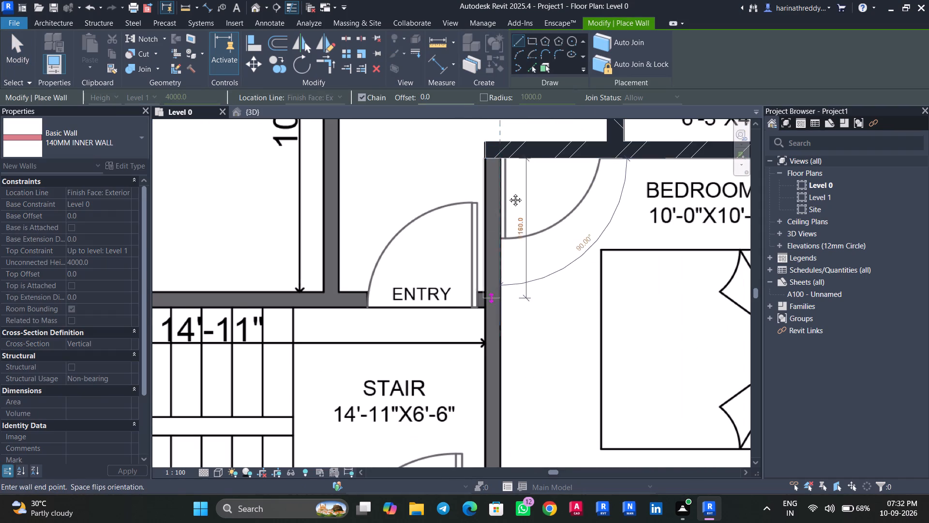
middle_drag(508, 193, 505, 151)
click(509, 395)
key(Escape)
key(Escape)
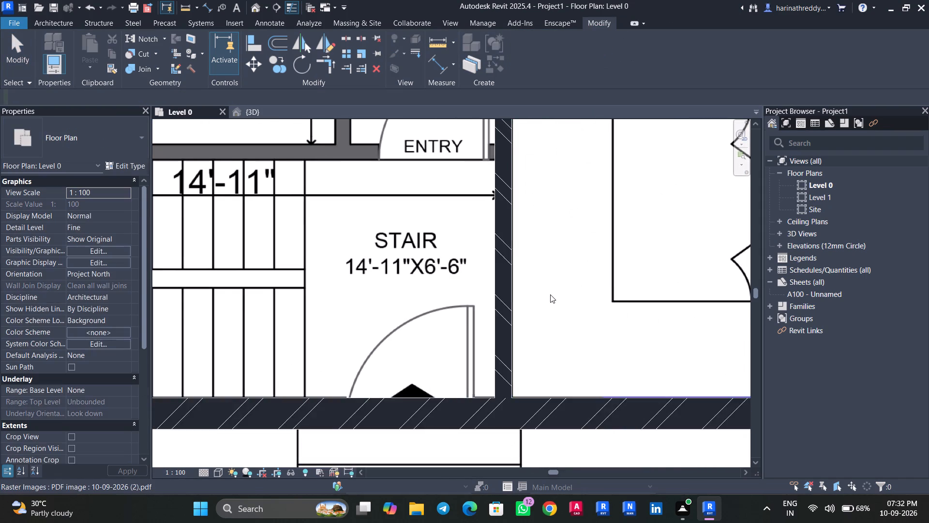
Draw the wall between Living and the passage from the steps opening down to the Stair's north wall line.
scroll(550, 294, down, 7)
middle_drag(492, 215, 494, 372)
scroll(478, 187, up, 1)
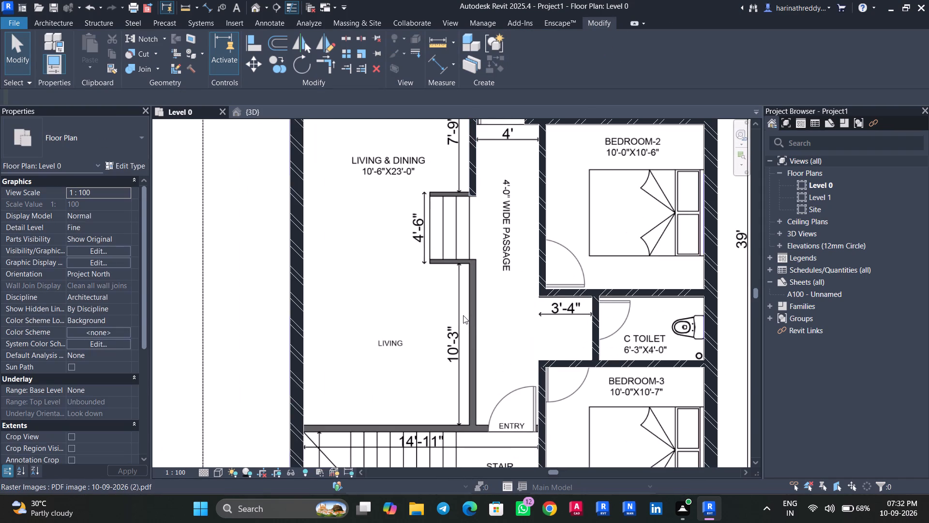
text(WA)
click(474, 261)
middle_drag(471, 367, 479, 258)
scroll(486, 319, up, 7)
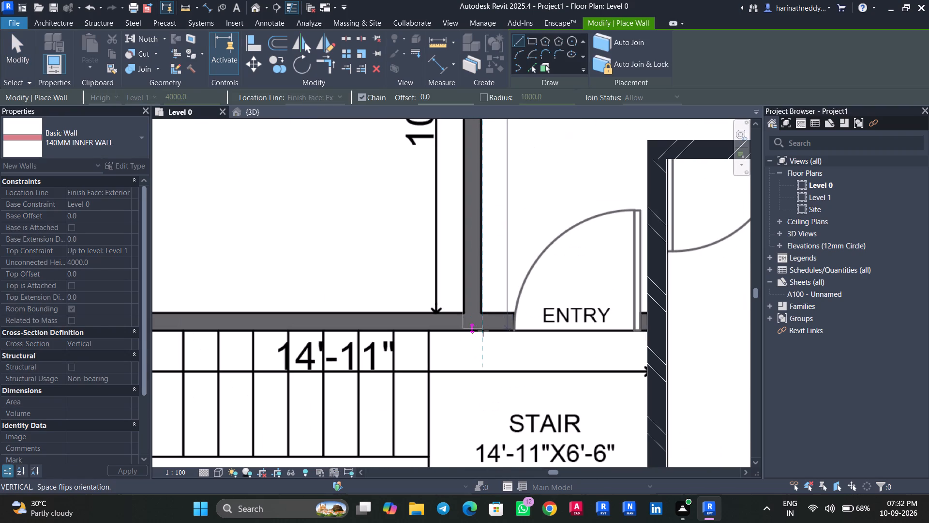
click(483, 331)
key(Escape)
key(Escape)
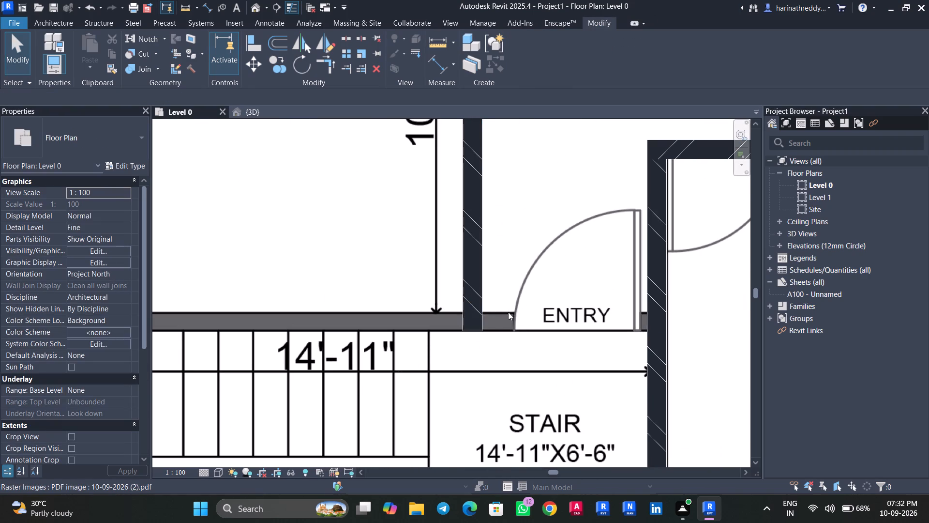
Draw the Stair's north wall from Bedroom-3's west wall across the entry to the west exterior wall, about 4710 mm long.
text(WA)
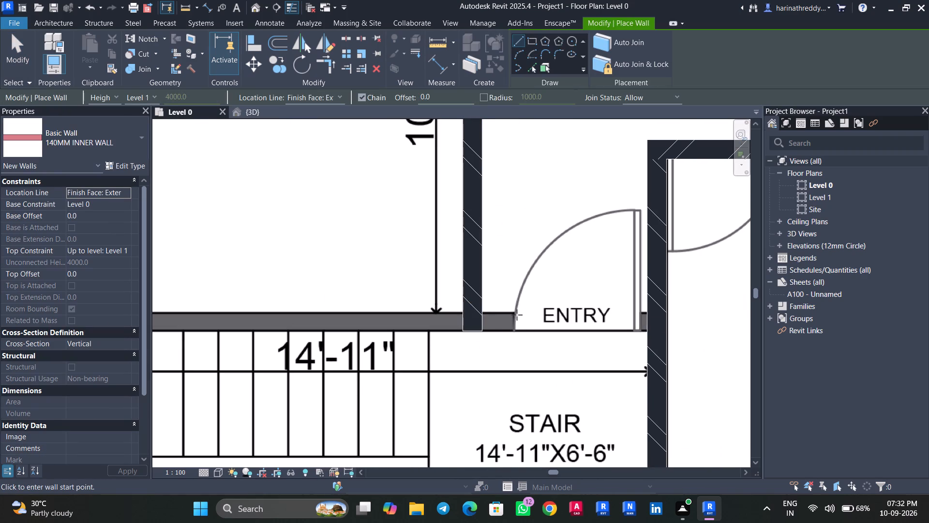
click(648, 311)
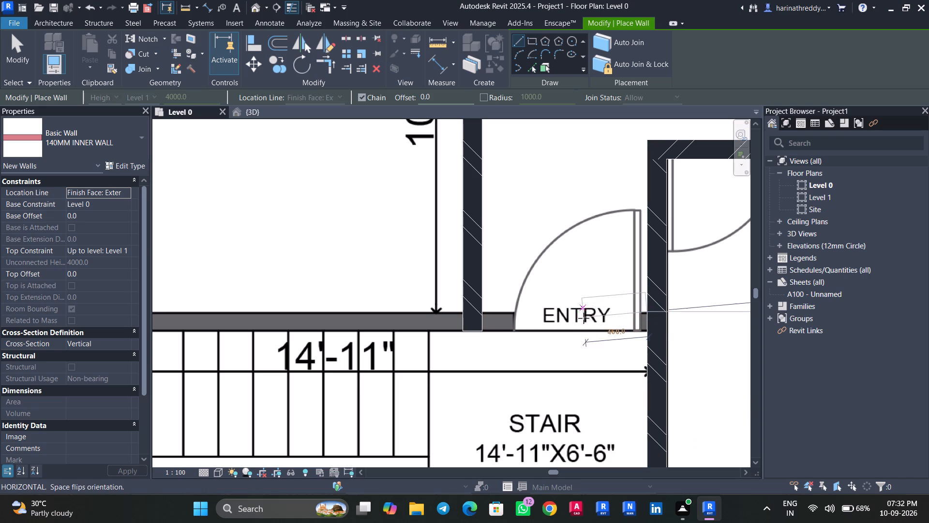
key(Escape)
key(Escape)
text(WA)
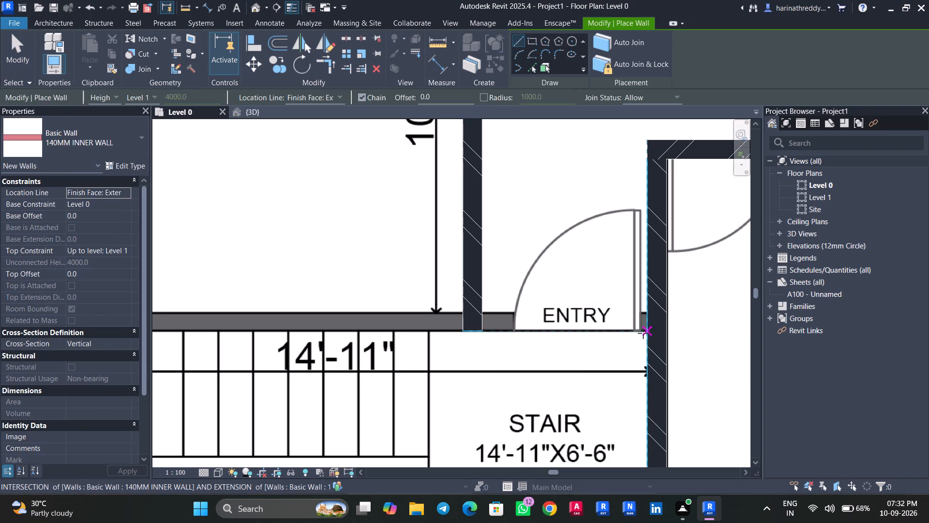
click(645, 332)
scroll(405, 315, down, 3)
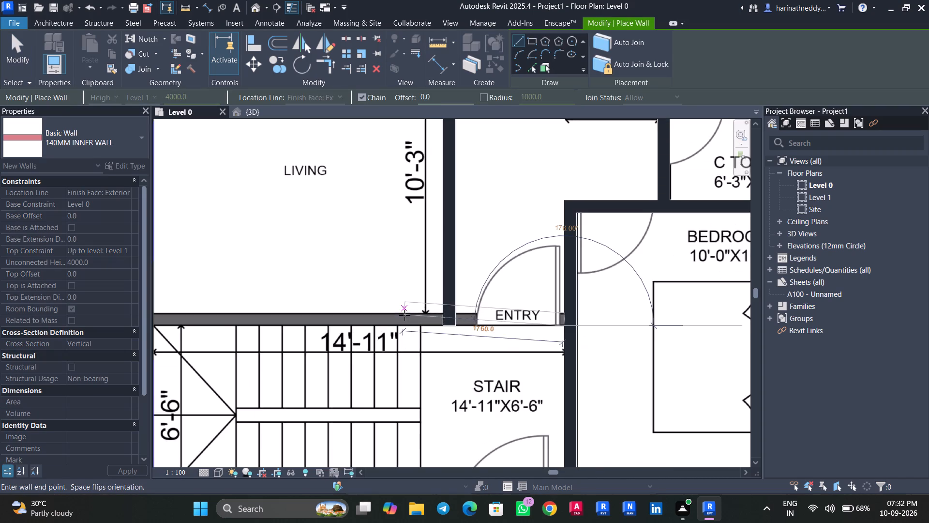
middle_drag(405, 315, 619, 325)
click(366, 336)
key(Escape)
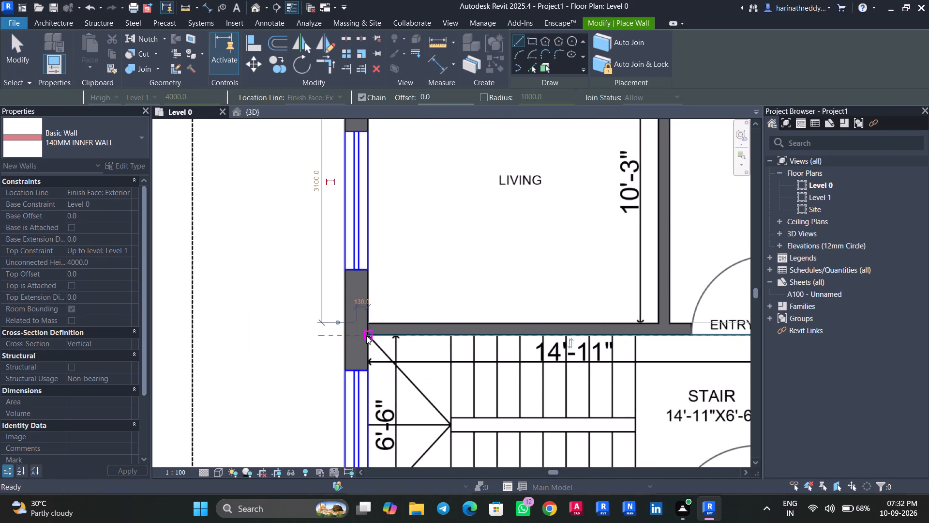
key(Escape)
key(Escape)
key(Escape)
click(461, 321)
middle_drag(492, 368, 180, 418)
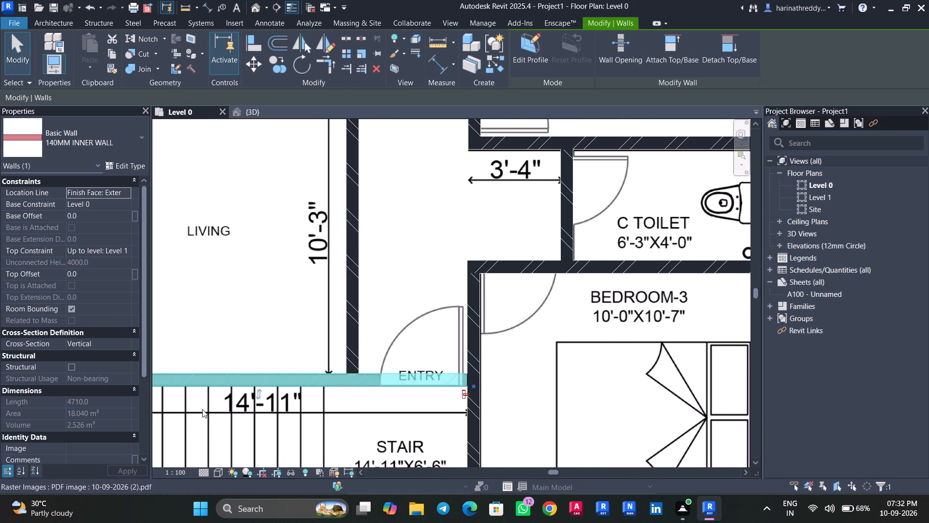
key(Escape)
Examine the inner walls around the entry, Bedroom-3 and C Toilet for alignment with the plan.
click(351, 322)
key(Escape)
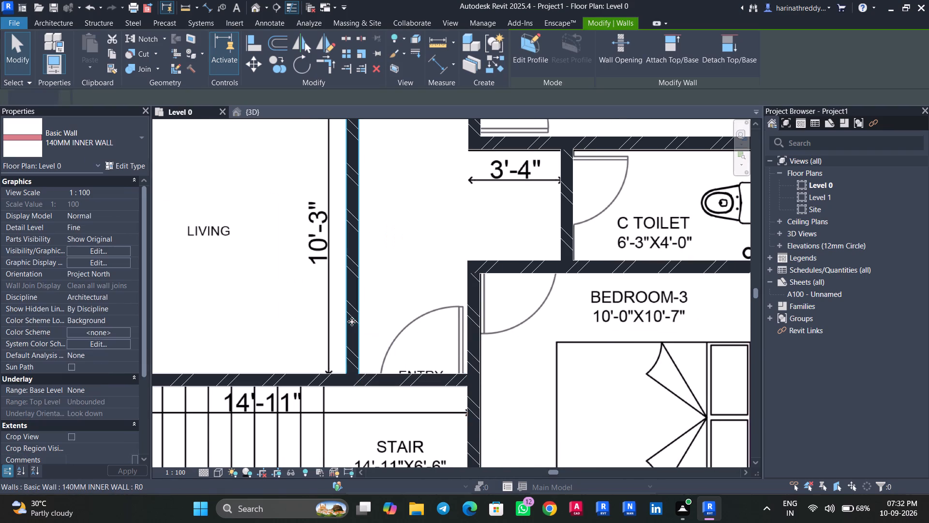
click(512, 270)
key(Escape)
click(476, 307)
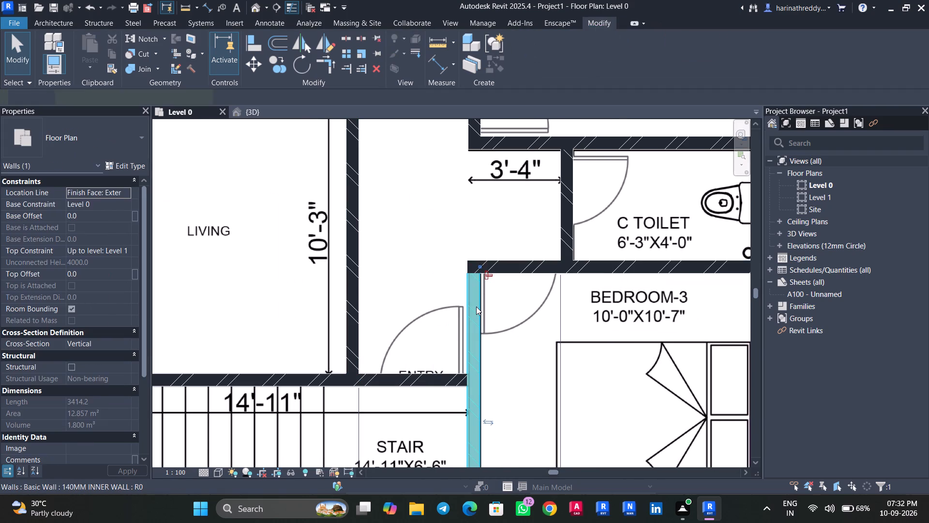
key(Escape)
scroll(568, 307, down, 3)
click(562, 232)
scroll(584, 309, up, 2)
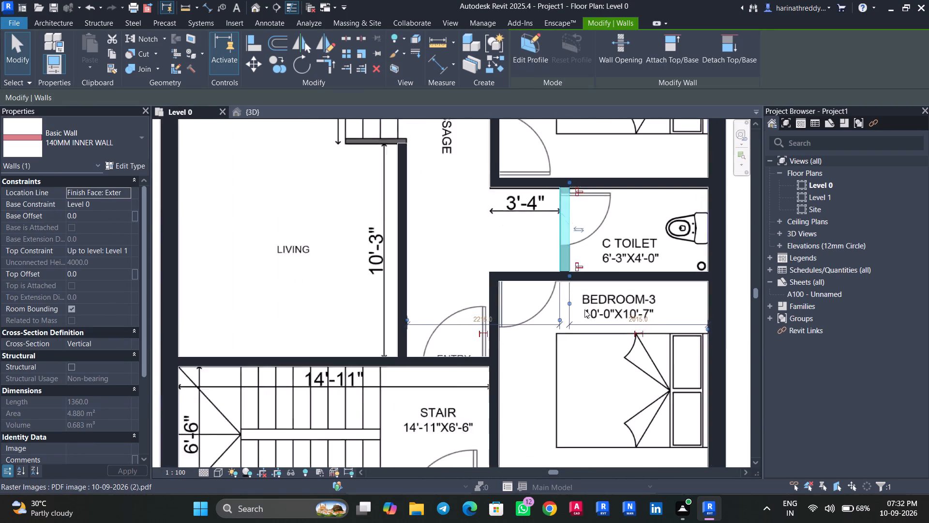
scroll(584, 309, up, 2)
middle_drag(579, 311, 485, 446)
key(Escape)
Nudge the wall between Bedroom-2 and C Toilet one increment south.
click(494, 258)
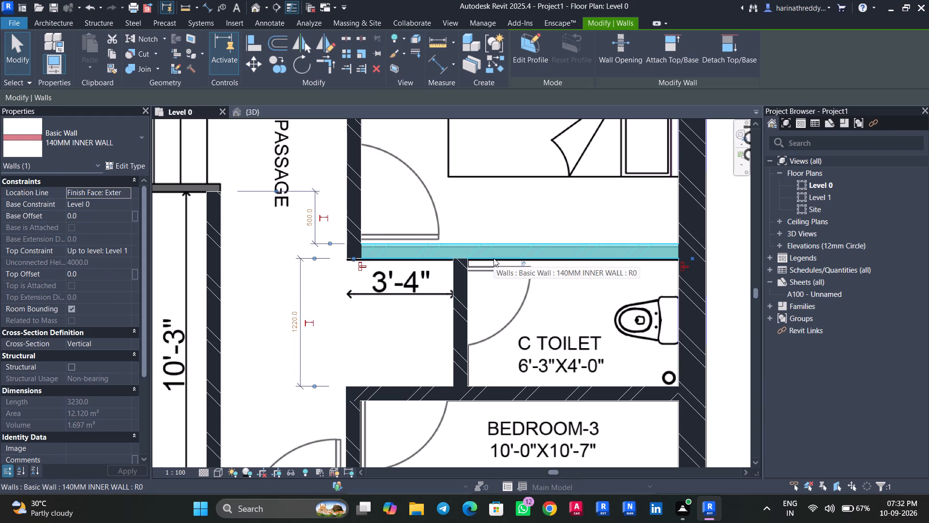
key(Down)
key(Escape)
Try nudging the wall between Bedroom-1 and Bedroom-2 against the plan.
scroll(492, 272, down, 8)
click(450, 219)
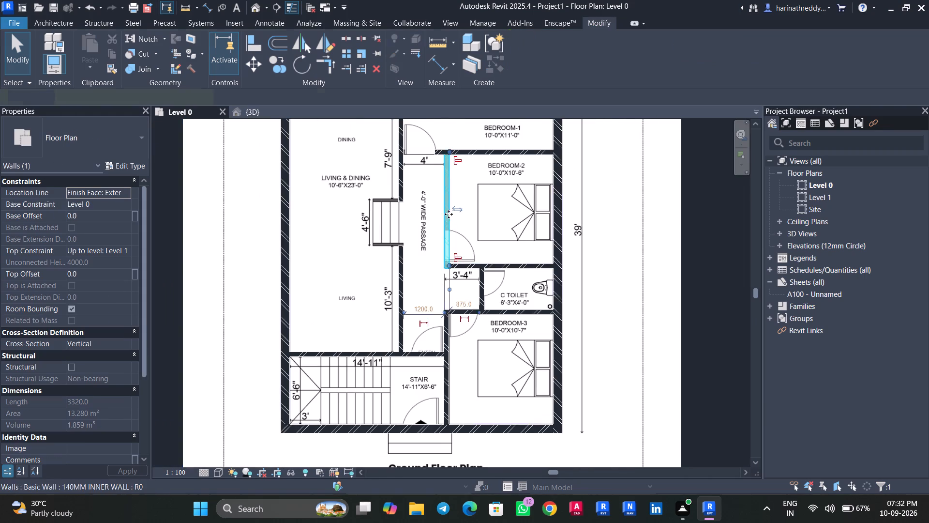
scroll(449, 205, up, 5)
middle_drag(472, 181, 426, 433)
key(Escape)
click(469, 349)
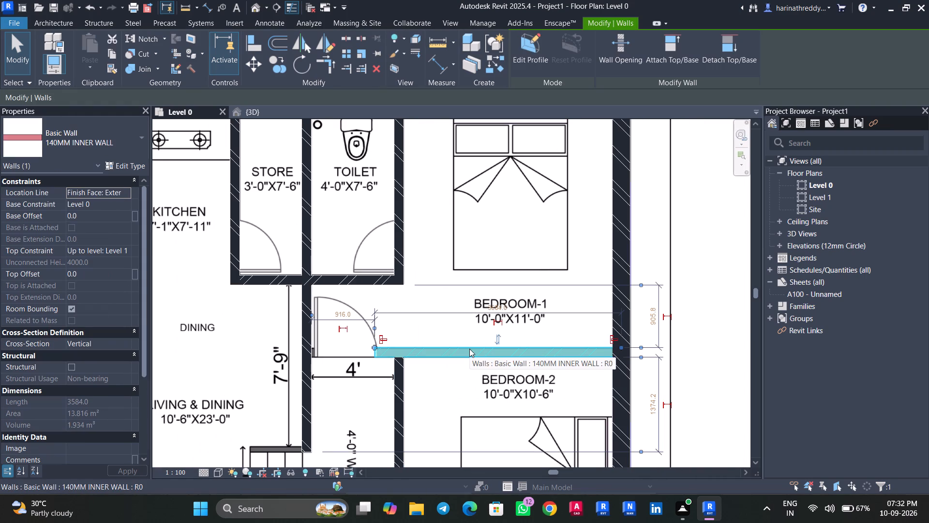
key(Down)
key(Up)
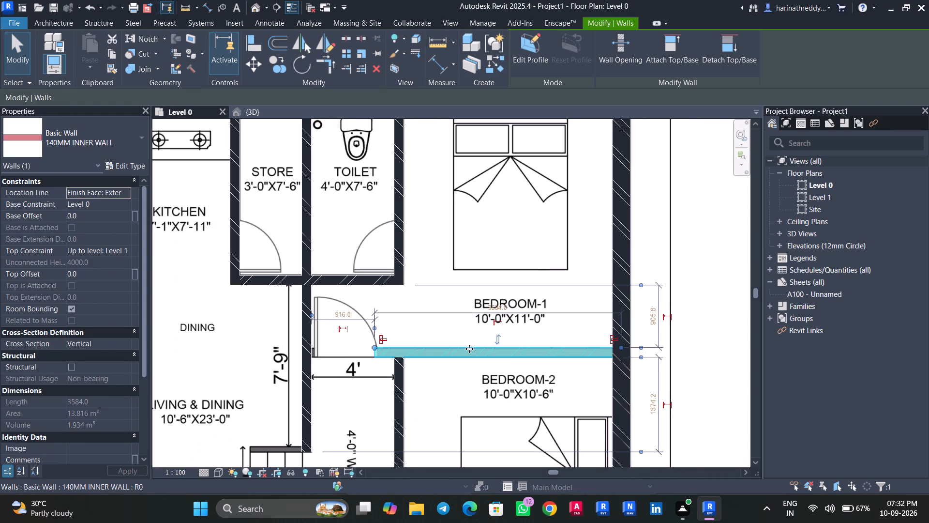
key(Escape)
Extend the wall between Bedroom-1 and Bedroom-2 west across the passage to the Living & Dining wall.
click(375, 354)
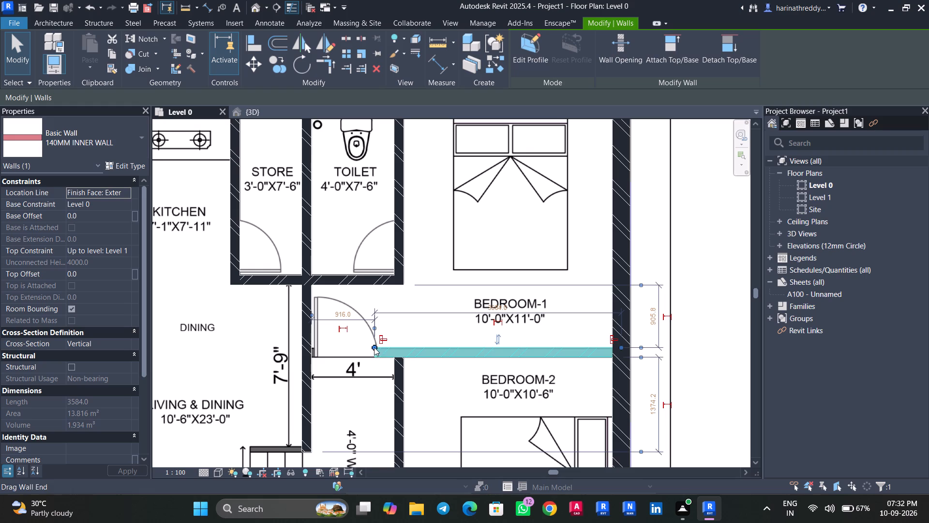
drag(374, 347, 313, 355)
key(Escape)
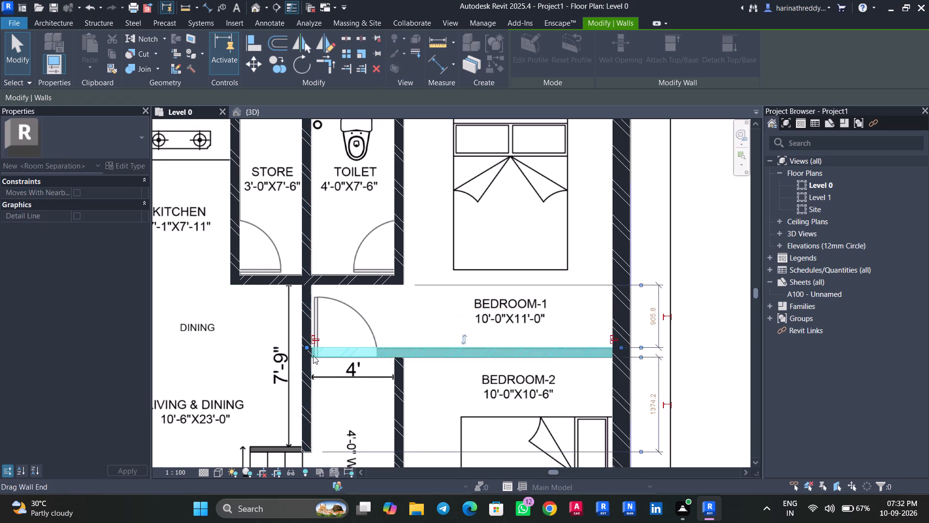
click(303, 367)
key(Escape)
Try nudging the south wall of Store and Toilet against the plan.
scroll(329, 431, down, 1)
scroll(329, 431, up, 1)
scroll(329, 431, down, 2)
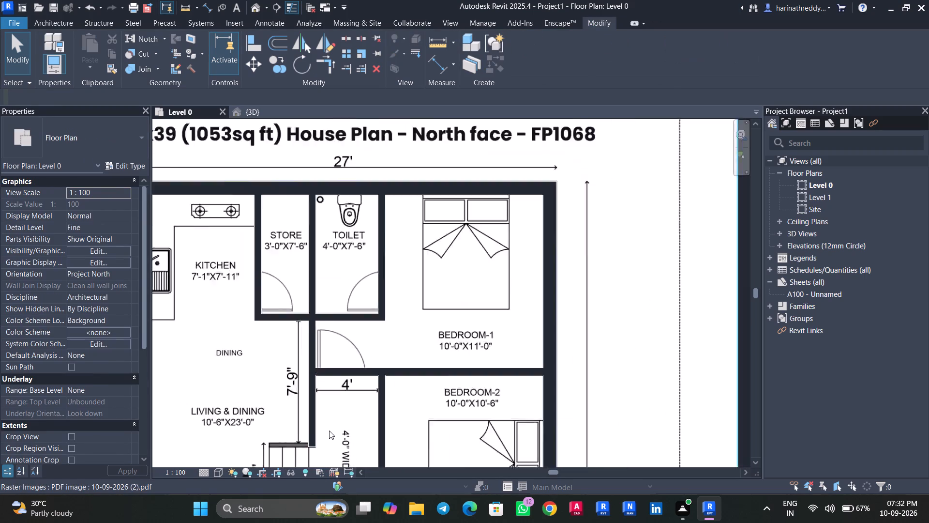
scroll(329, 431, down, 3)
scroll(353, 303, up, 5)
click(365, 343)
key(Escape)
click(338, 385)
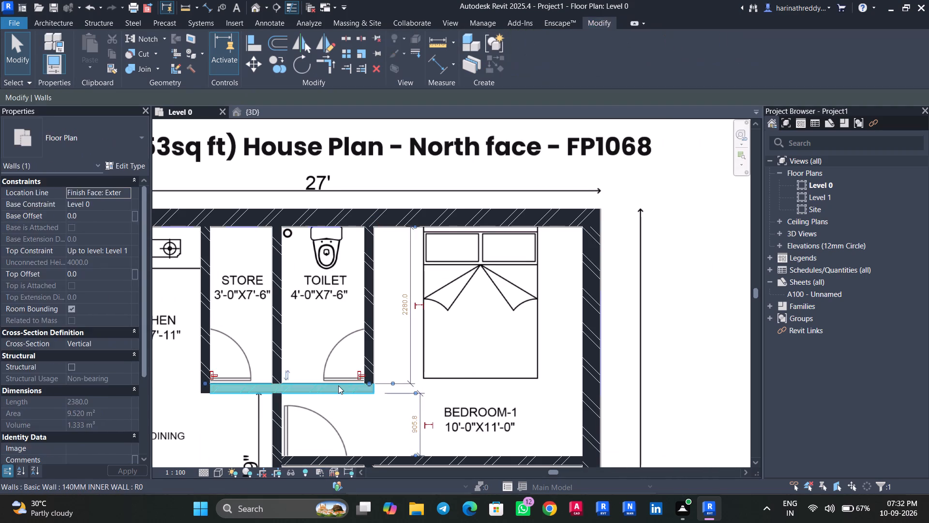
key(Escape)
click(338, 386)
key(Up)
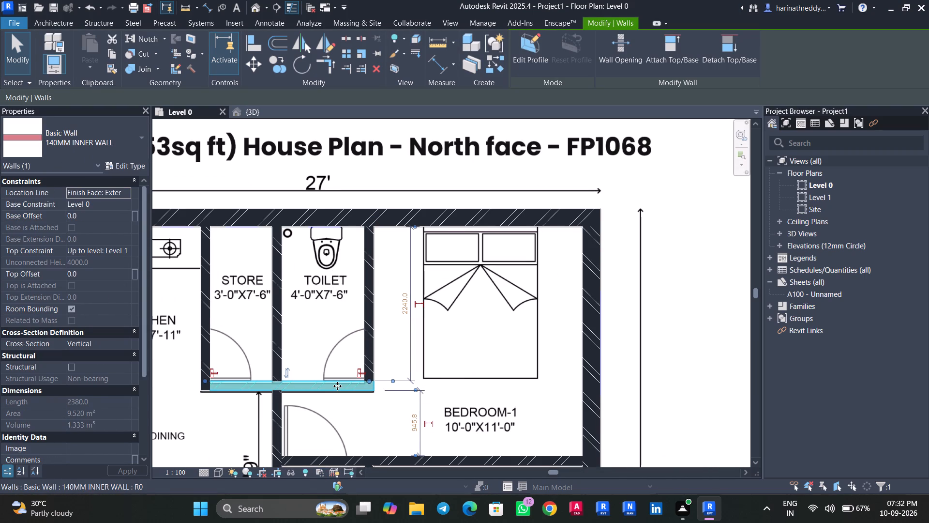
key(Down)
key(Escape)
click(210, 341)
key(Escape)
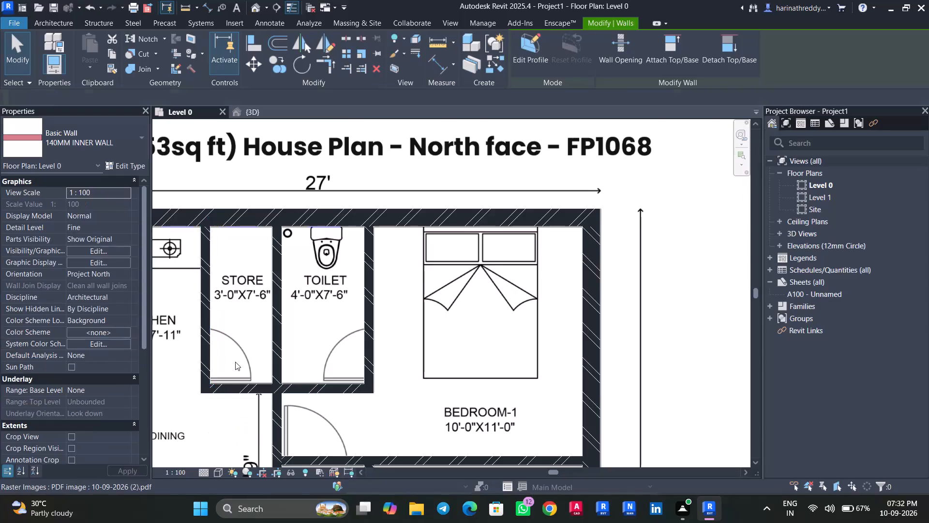
Measure the Toilet's clear width between its side wall faces using the Aligned dimension.
scroll(235, 362, up, 1)
scroll(235, 362, down, 9)
scroll(237, 362, up, 1)
scroll(237, 362, down, 2)
middle_drag(309, 384, 395, 330)
scroll(388, 325, up, 4)
middle_drag(388, 325, 411, 234)
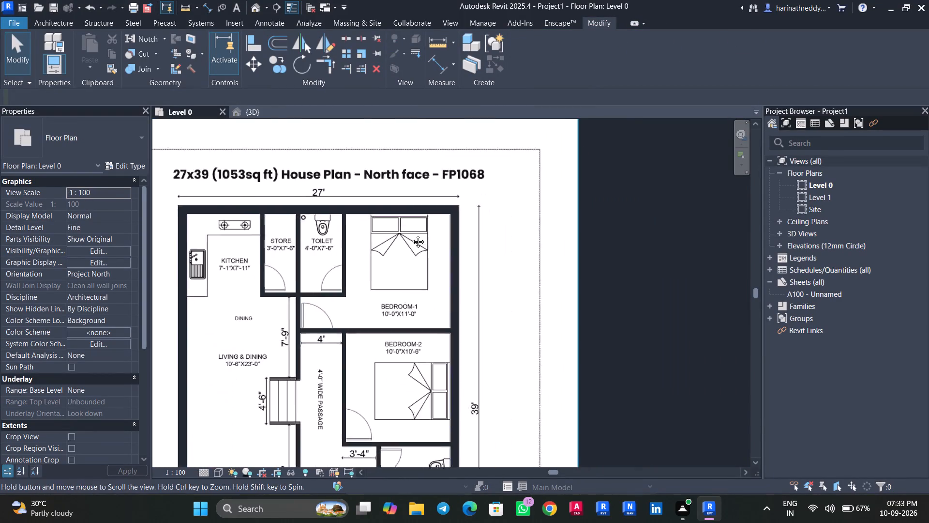
middle_drag(411, 234, 421, 220)
middle_drag(427, 236, 458, 420)
key(d)
key(i)
scroll(346, 318, up, 4)
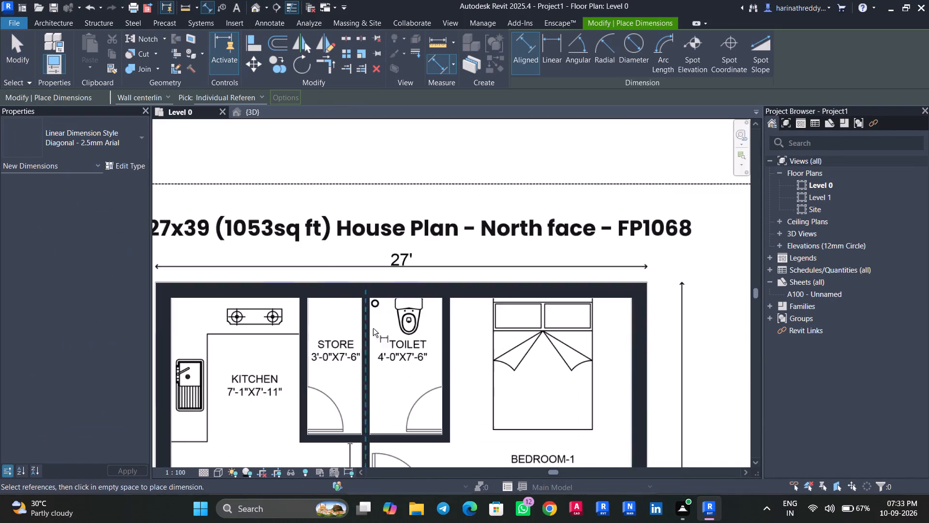
scroll(373, 328, up, 5)
key(Tab)
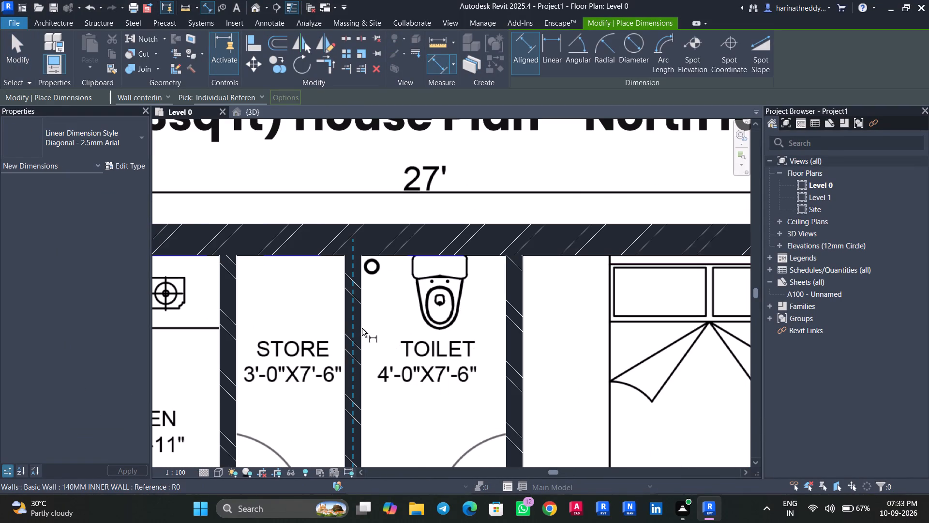
click(362, 328)
key(Tab)
key(Tab)
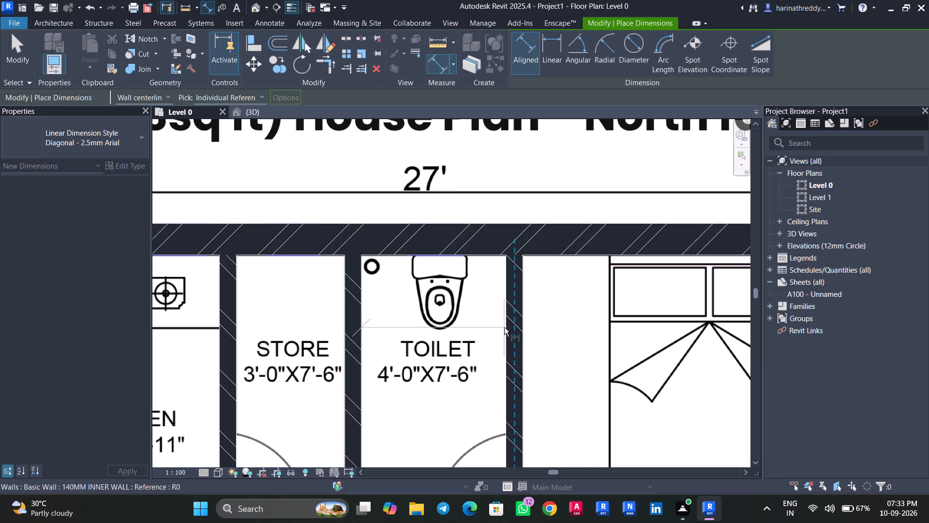
click(504, 327)
scroll(504, 327, down, 4)
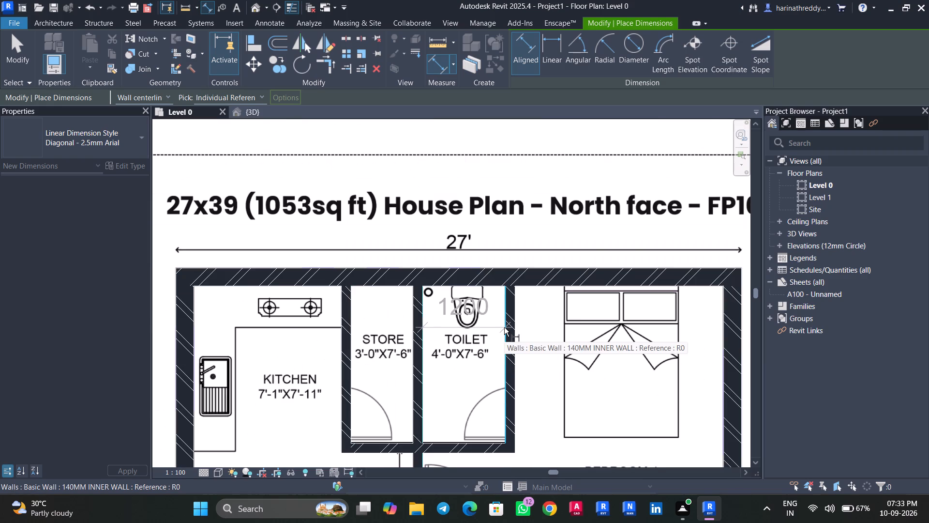
key(Escape)
key(Escape)
Examine the bedroom and passage walls on the plan and the whole wall layout in the 3D view.
scroll(540, 385, up, 1)
scroll(540, 385, down, 5)
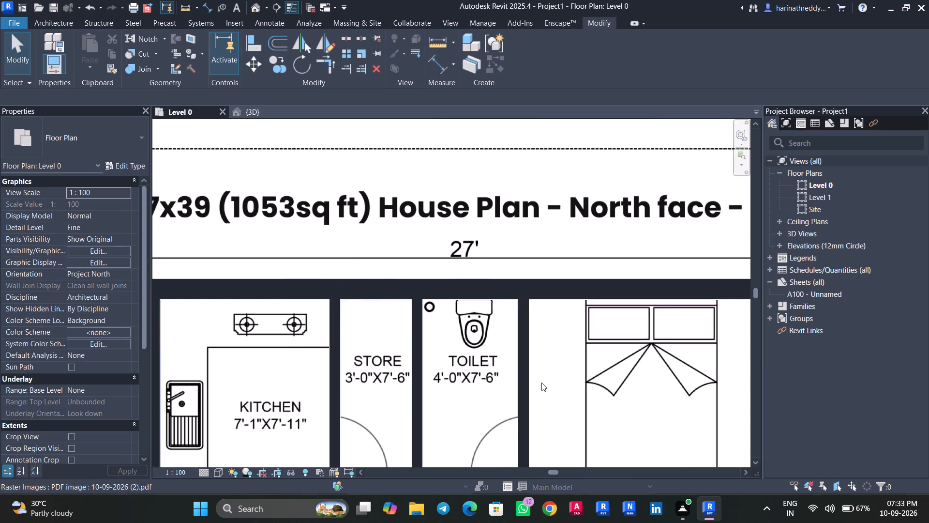
middle_drag(567, 399, 501, 211)
scroll(494, 284, down, 7)
scroll(494, 284, up, 1)
scroll(494, 284, down, 1)
scroll(511, 370, up, 5)
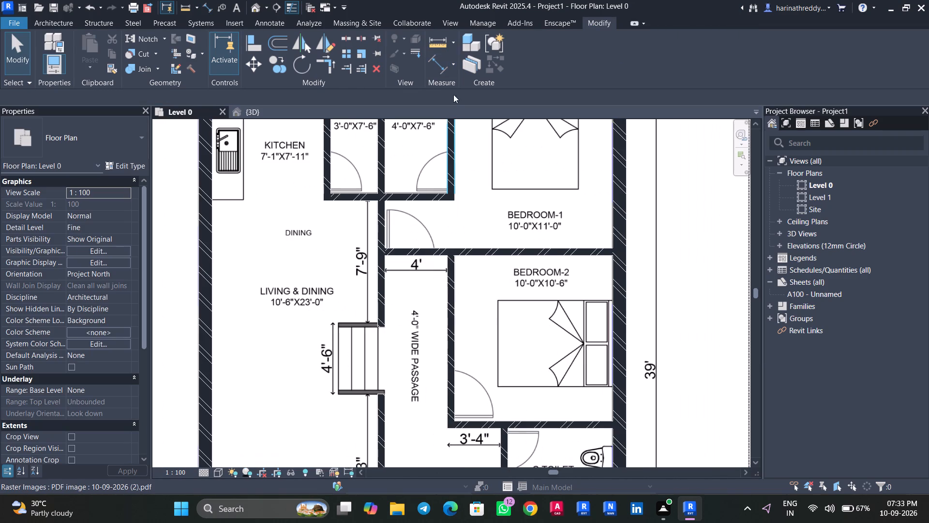
click(256, 1)
scroll(602, 309, up, 1)
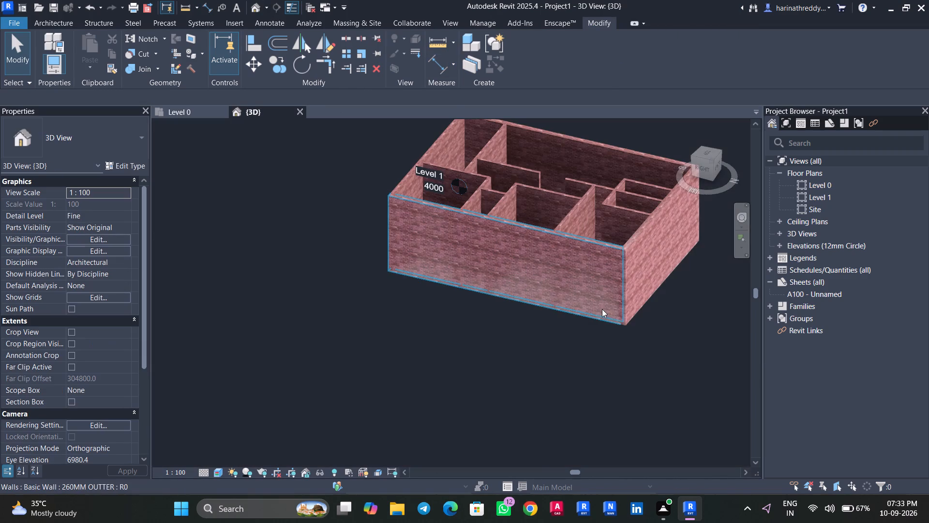
middle_drag(659, 337, 542, 466)
scroll(443, 273, up, 5)
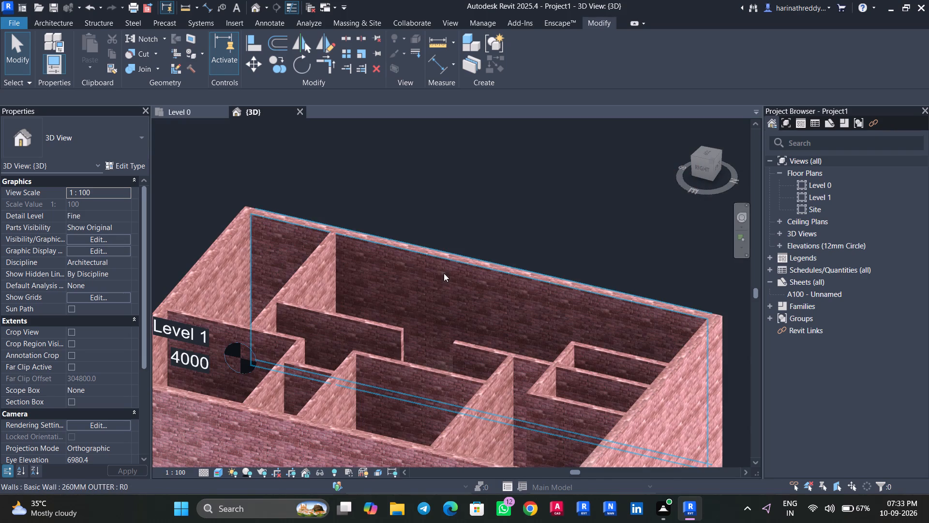
Set the elevation of Level 1 to 3000 in the East elevation.
click(821, 200)
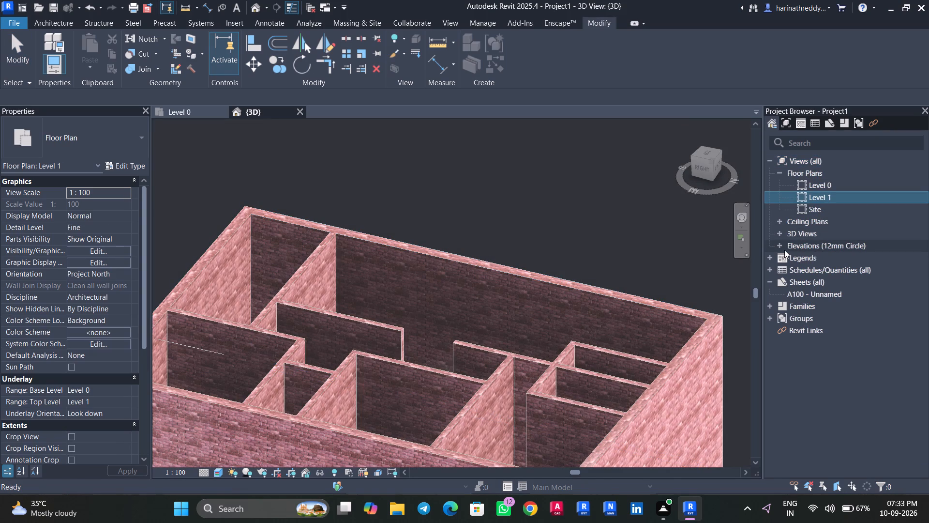
click(780, 249)
click(815, 285)
triple_click(818, 260)
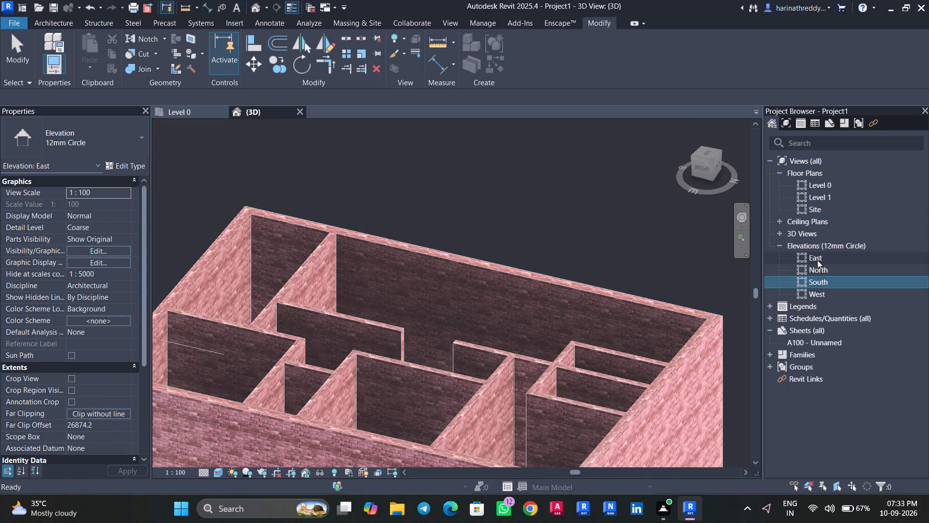
triple_click(243, 240)
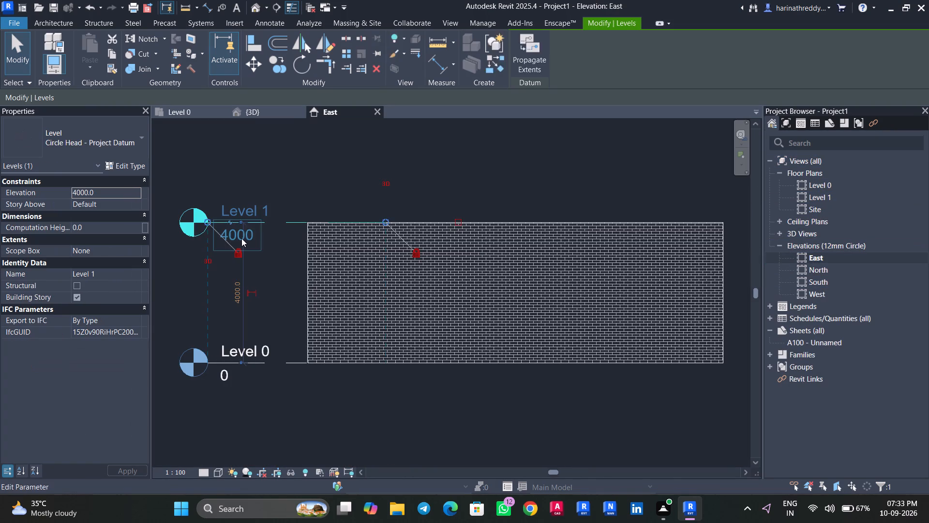
text(3000)
key(Return)
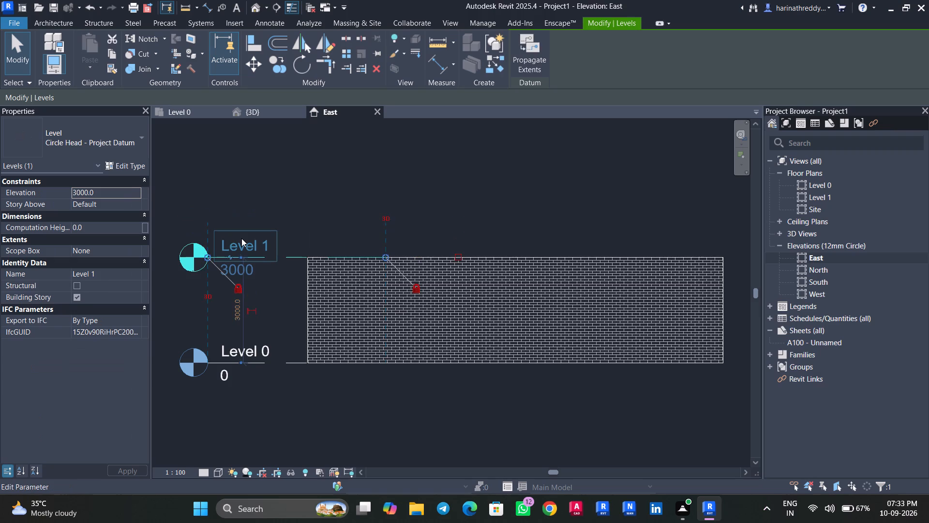
key(Escape)
key(Escape)
key(Escape)
Check the wall height in the 3D view.
click(244, 115)
scroll(530, 254, down, 2)
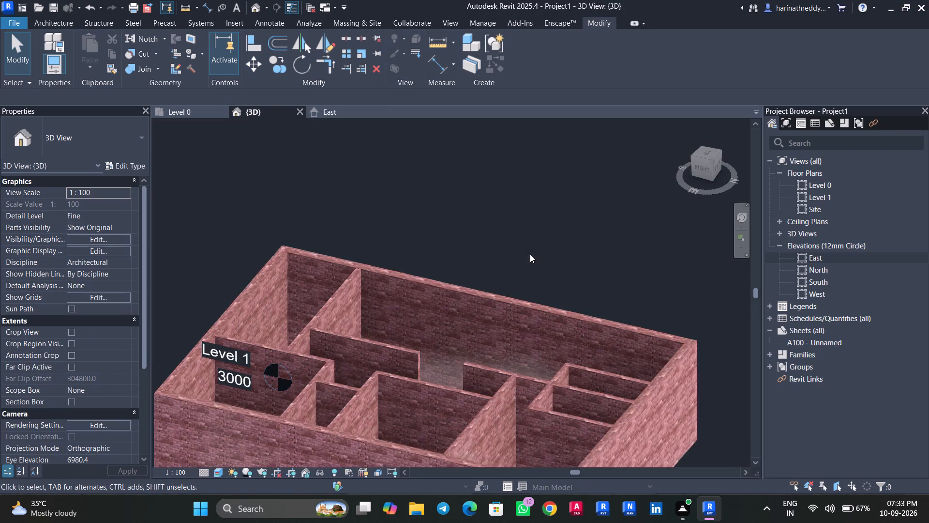
middle_drag(530, 254, 545, 123)
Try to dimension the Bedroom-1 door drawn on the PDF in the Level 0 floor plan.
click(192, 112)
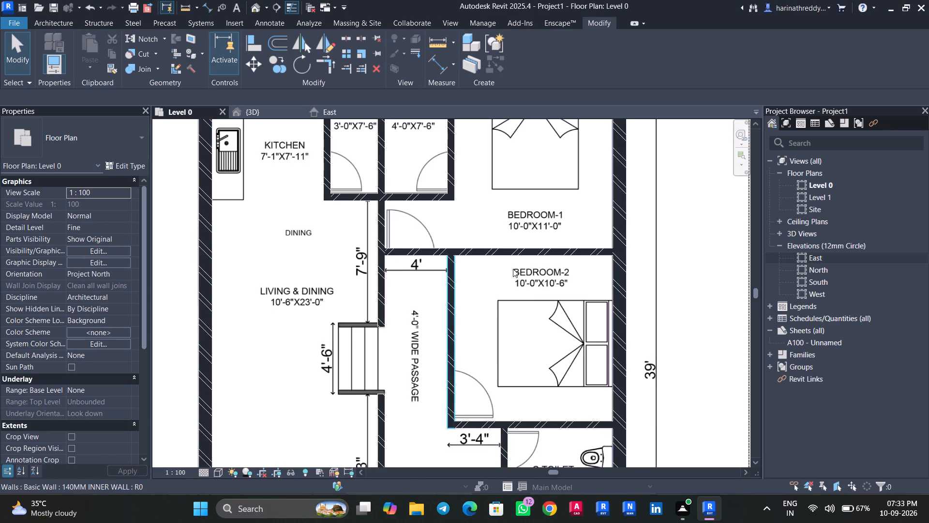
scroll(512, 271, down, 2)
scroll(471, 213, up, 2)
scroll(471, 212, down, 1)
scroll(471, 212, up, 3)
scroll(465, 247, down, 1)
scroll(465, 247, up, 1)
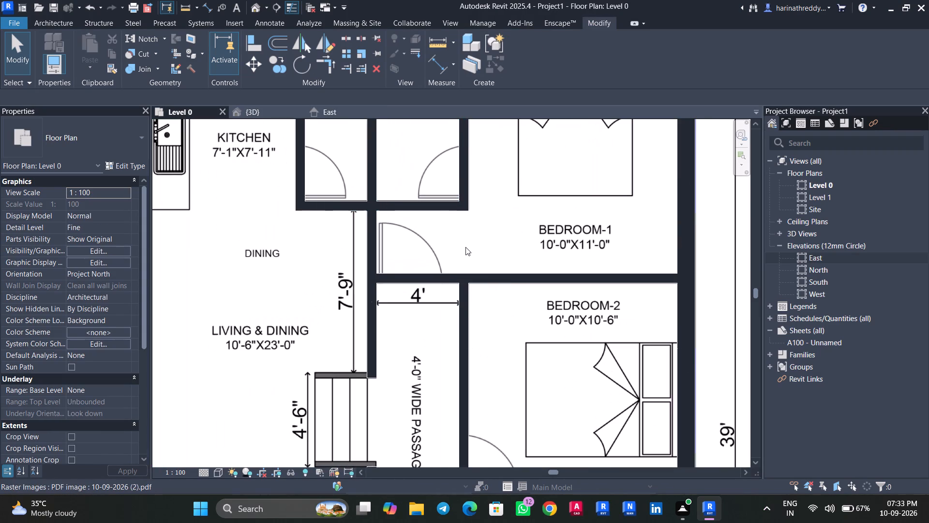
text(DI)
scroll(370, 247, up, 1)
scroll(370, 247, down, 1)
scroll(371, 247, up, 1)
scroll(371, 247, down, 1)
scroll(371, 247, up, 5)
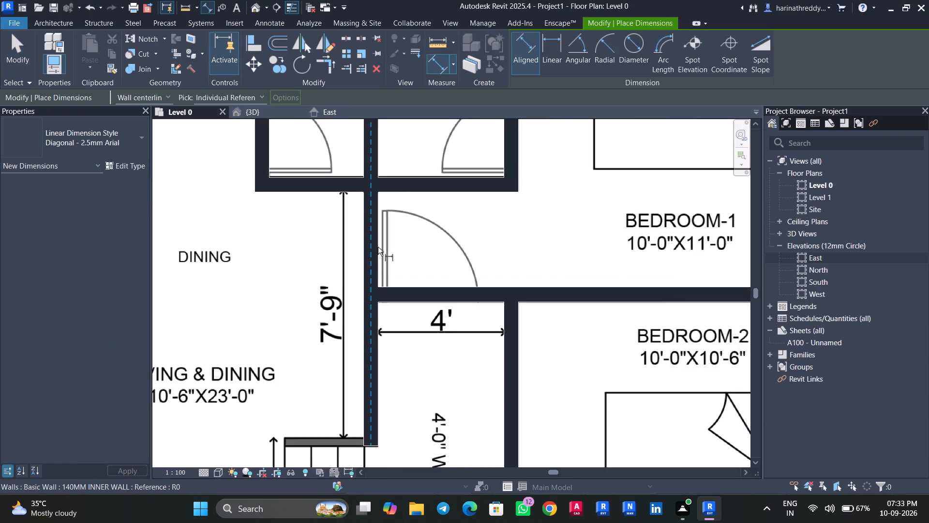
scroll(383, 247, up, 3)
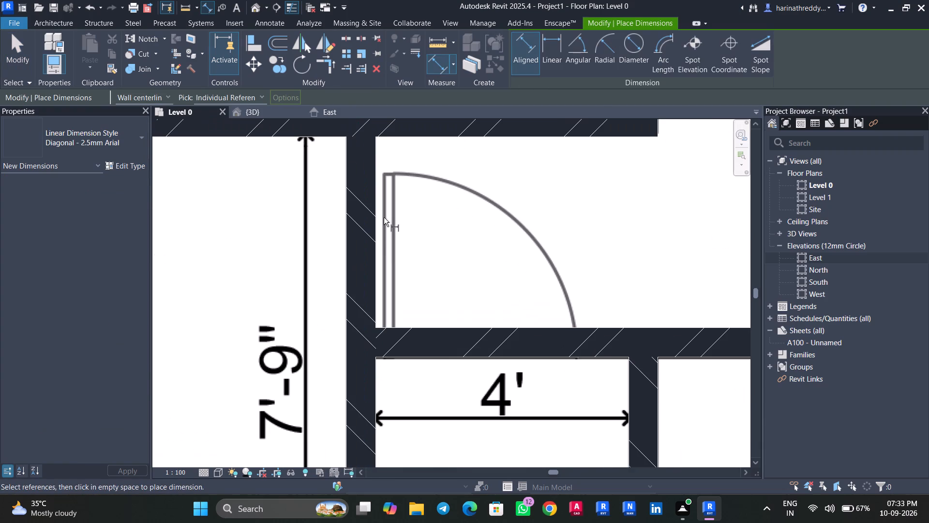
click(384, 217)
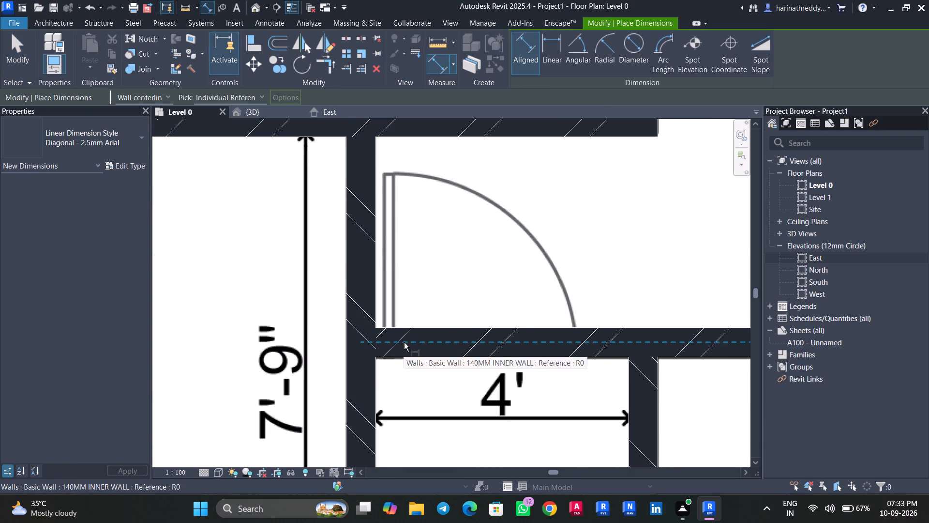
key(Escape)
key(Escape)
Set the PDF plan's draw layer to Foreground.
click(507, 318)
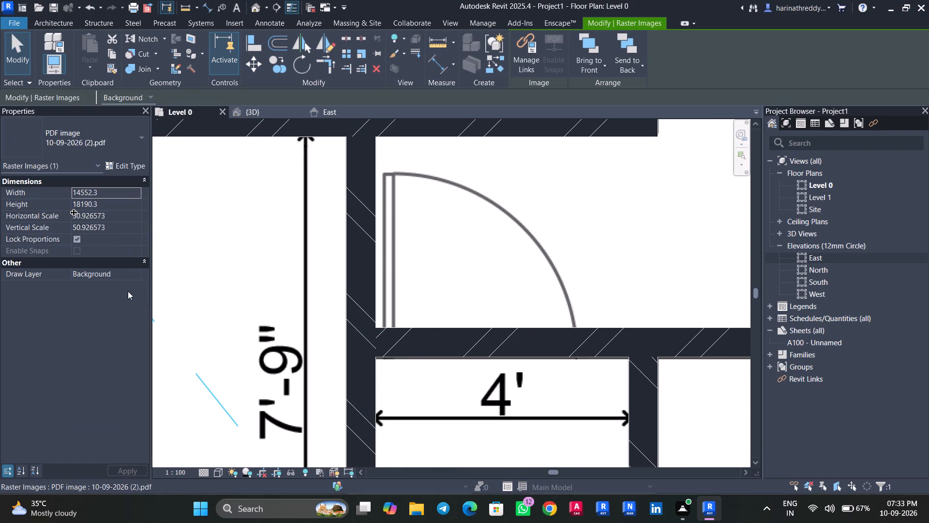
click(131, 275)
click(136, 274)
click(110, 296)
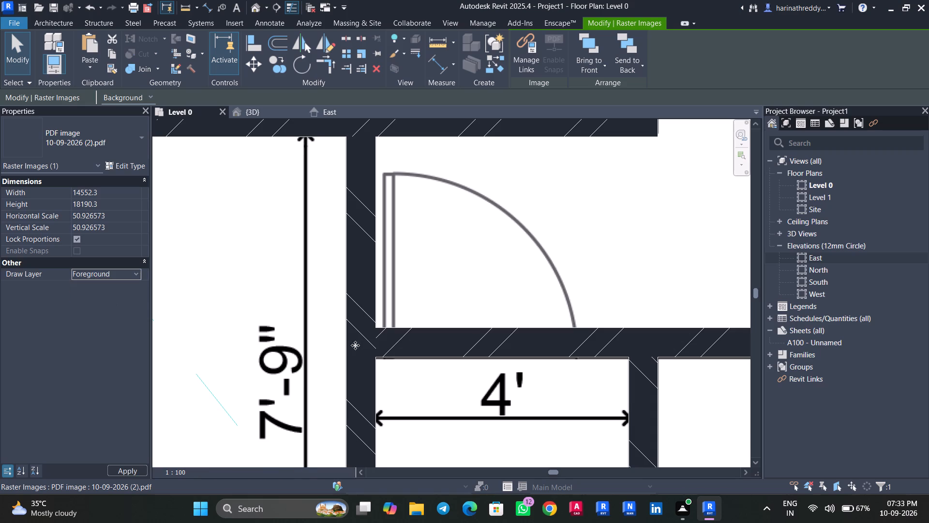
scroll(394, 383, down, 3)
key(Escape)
Measure the width of the Bedroom-1 door opening on the PDF with the Scale tool, without scaling the image.
scroll(444, 355, down, 3)
middle_drag(444, 355, 417, 288)
click(407, 281)
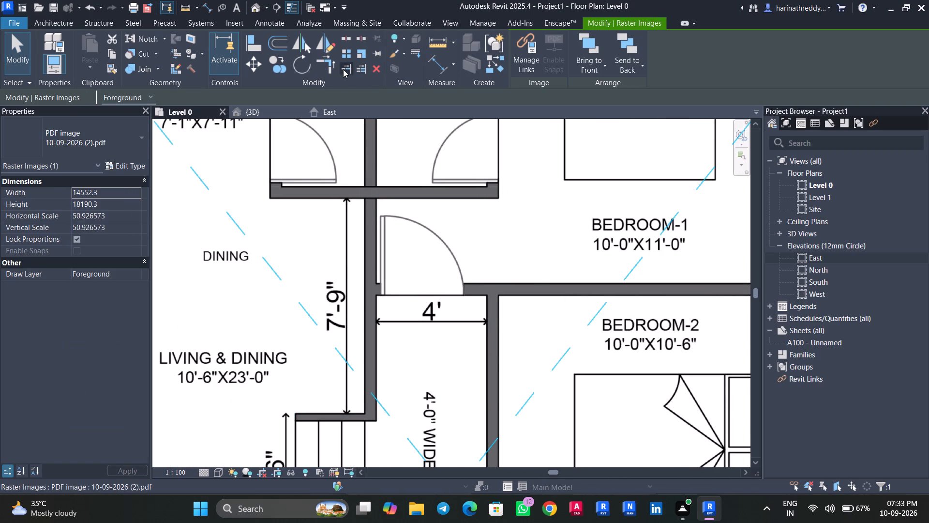
click(360, 55)
scroll(390, 291, up, 5)
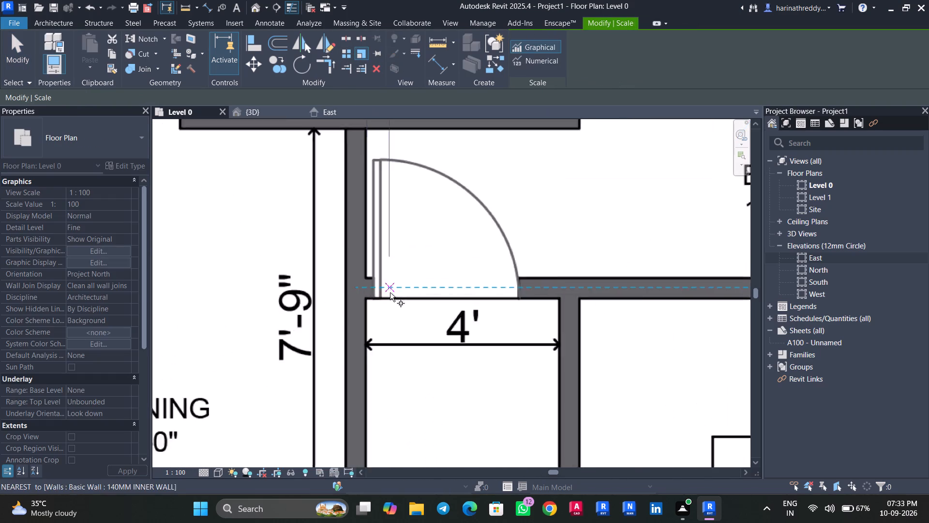
scroll(390, 292, up, 3)
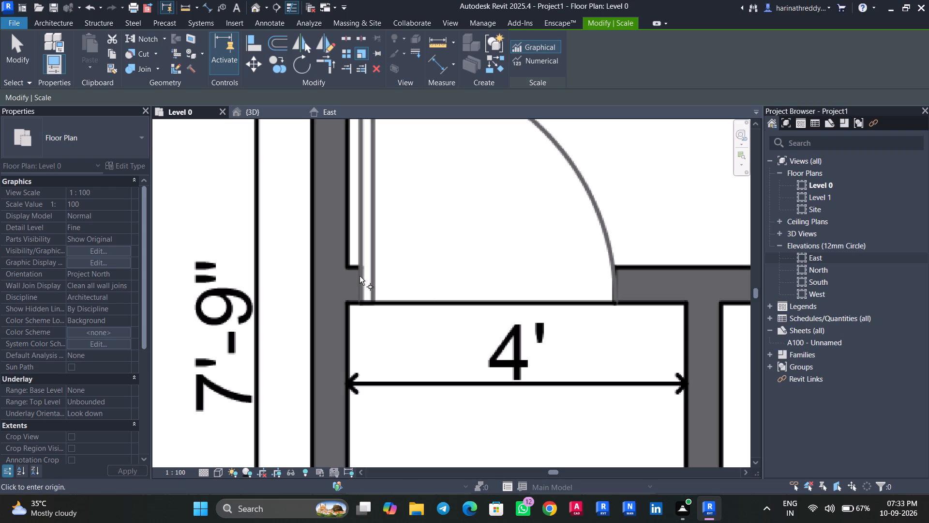
click(360, 270)
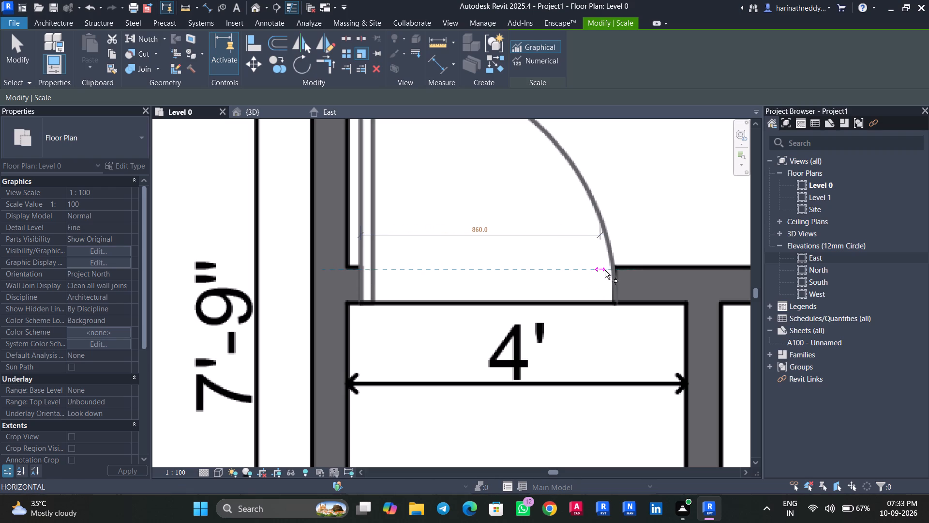
key(Escape)
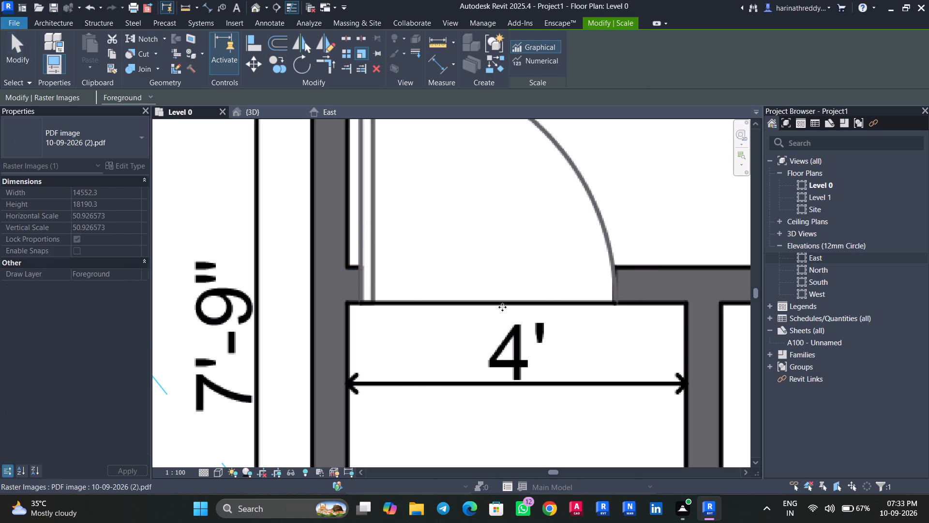
Measure the Bedroom-1 door leaf's length on the PDF with the Scale tool, without scaling the image.
scroll(398, 304, down, 4)
click(398, 304)
click(361, 57)
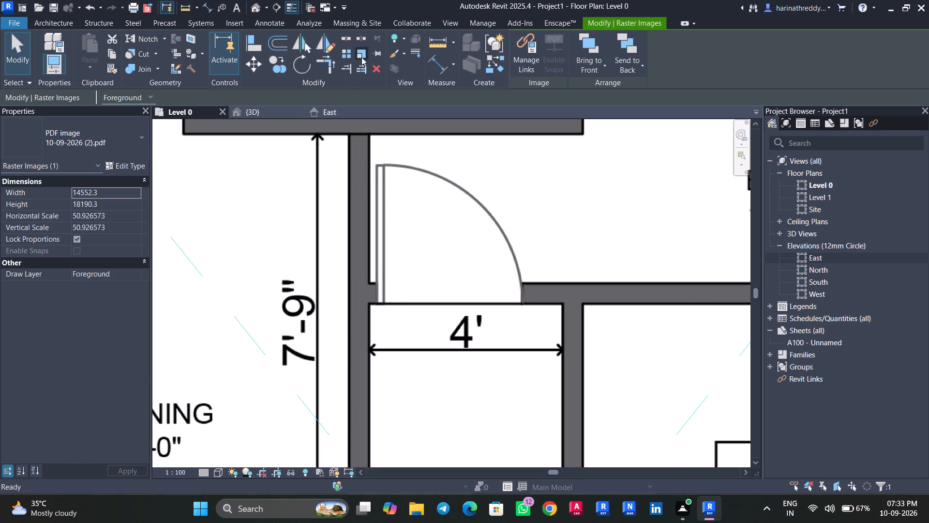
click(390, 304)
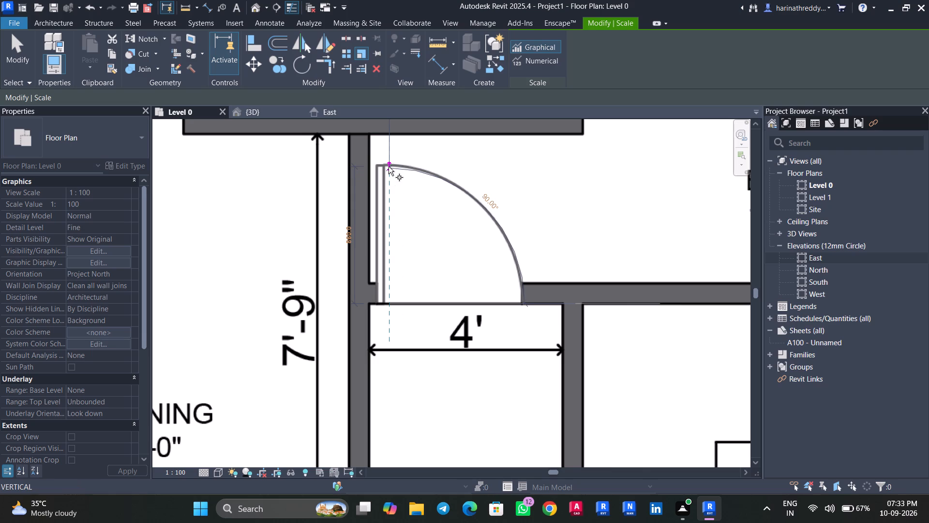
scroll(389, 167, up, 7)
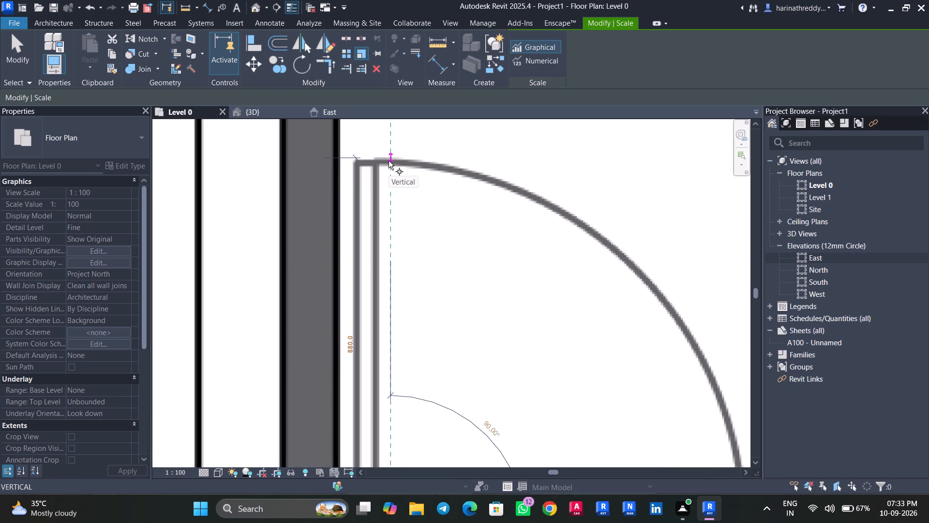
scroll(389, 161, down, 8)
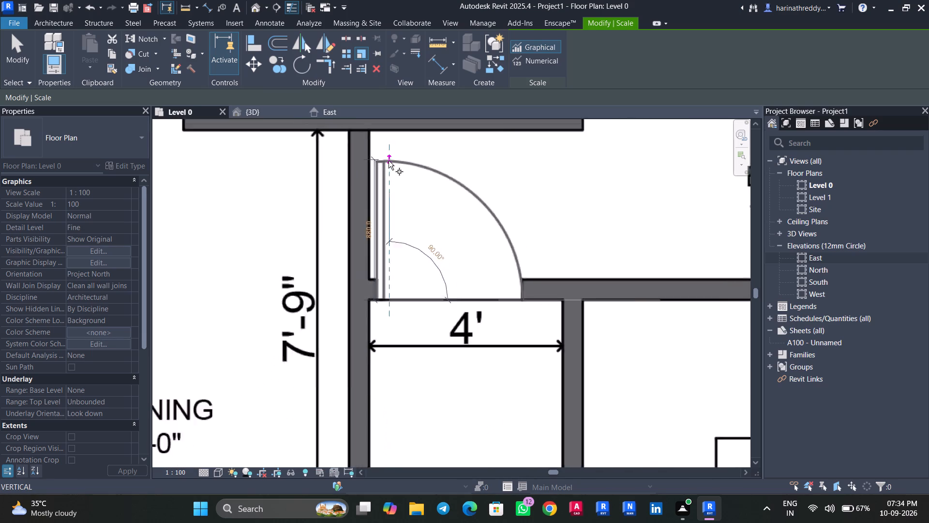
scroll(389, 161, down, 5)
key(Escape)
key(Escape)
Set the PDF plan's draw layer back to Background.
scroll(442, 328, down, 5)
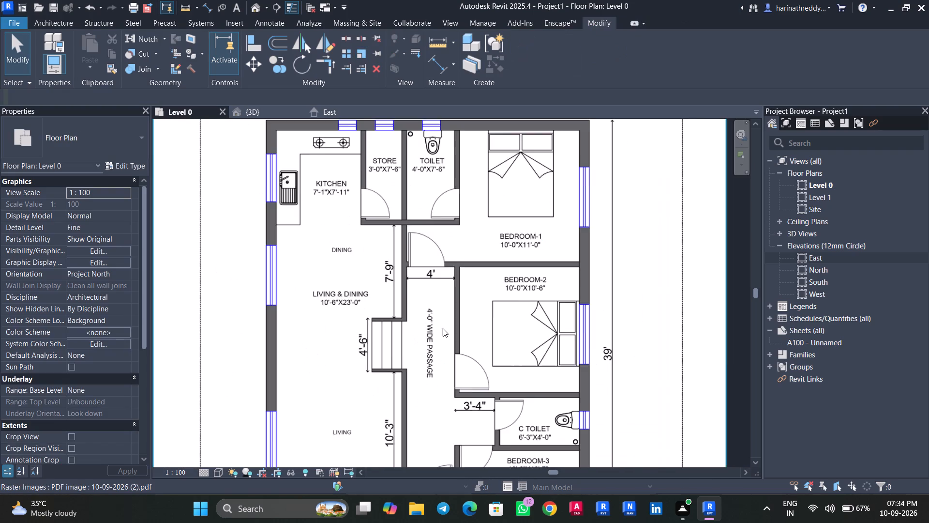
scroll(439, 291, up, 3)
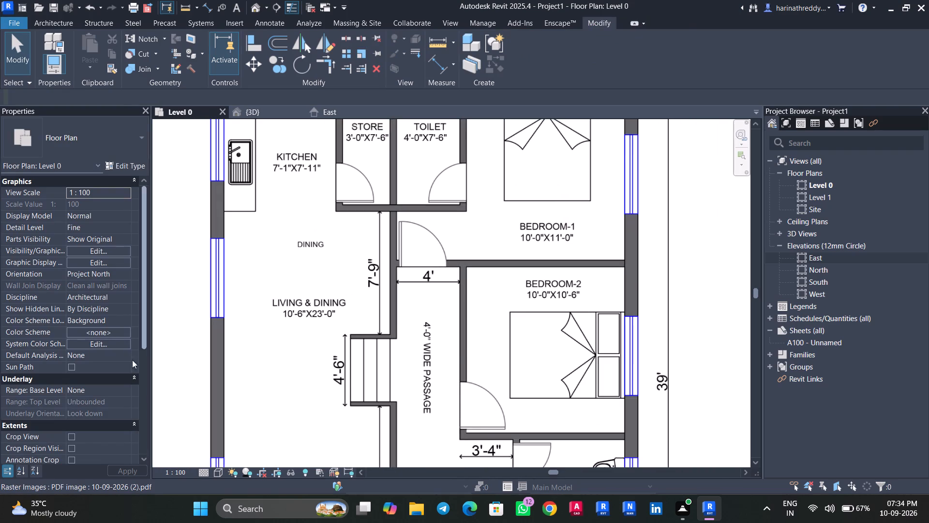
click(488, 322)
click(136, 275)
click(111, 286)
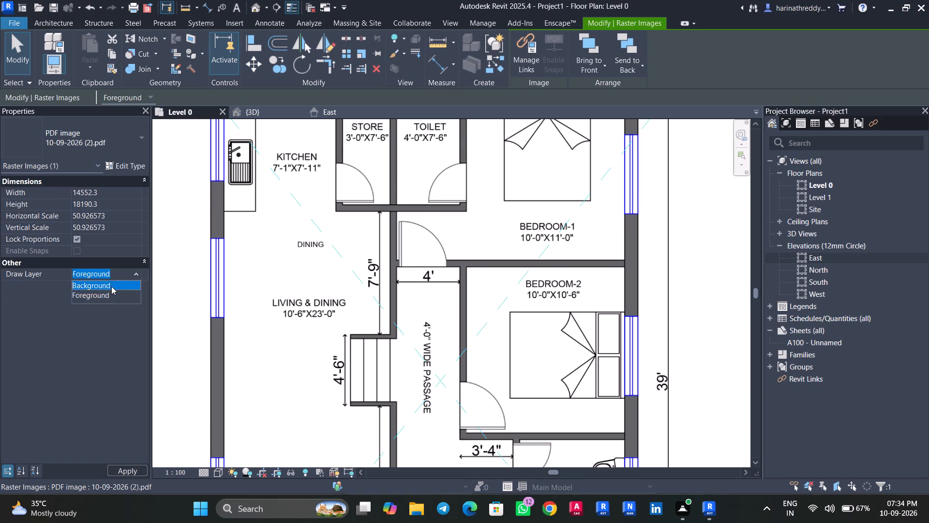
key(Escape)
Start the Door command and duplicate the Doors_IntSgl 810x2110mm type under the name 900X880.
text(DR)
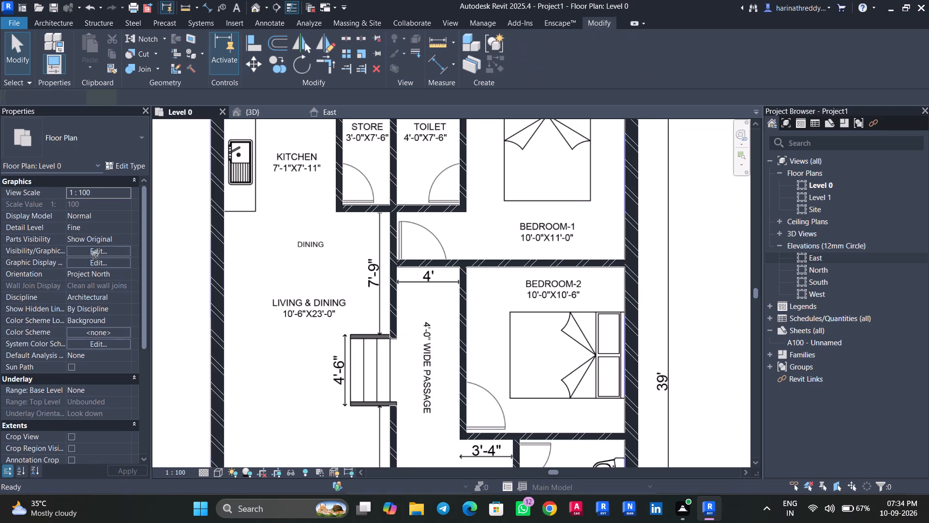
click(142, 123)
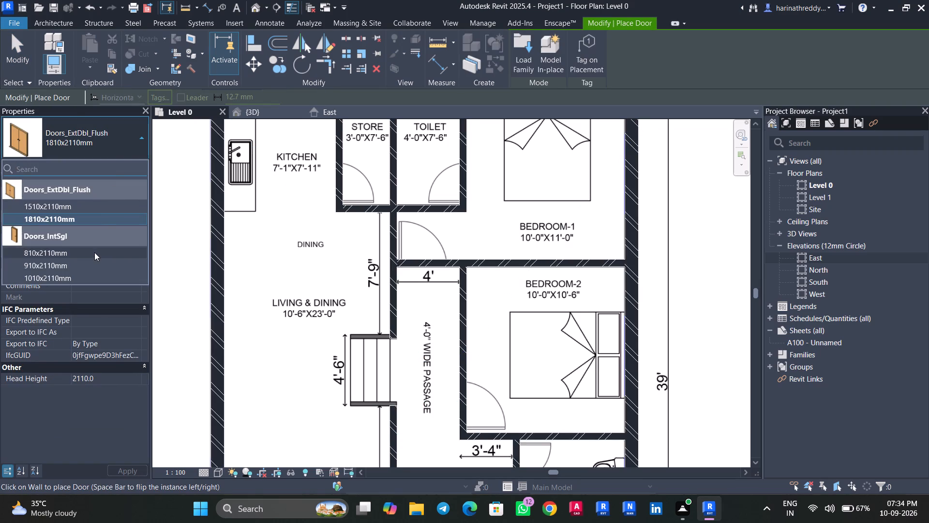
click(94, 254)
click(129, 165)
click(898, 104)
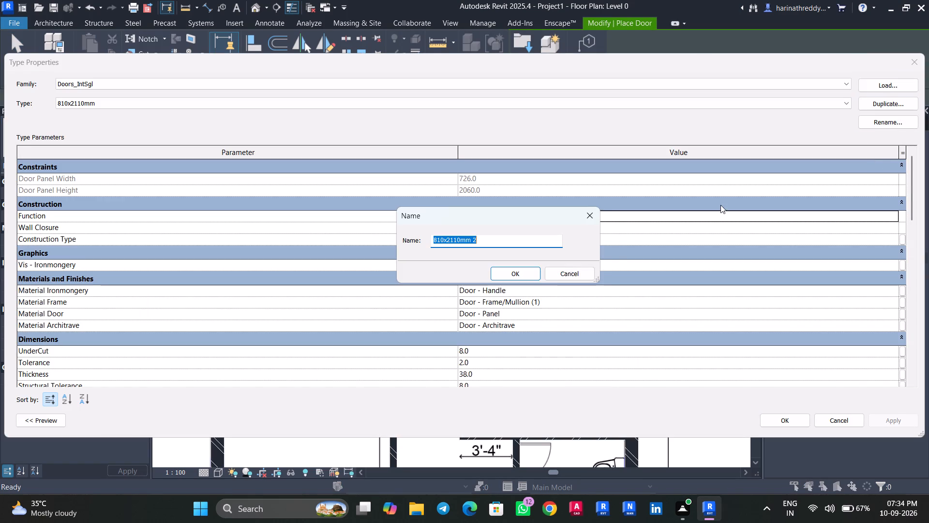
text(900)
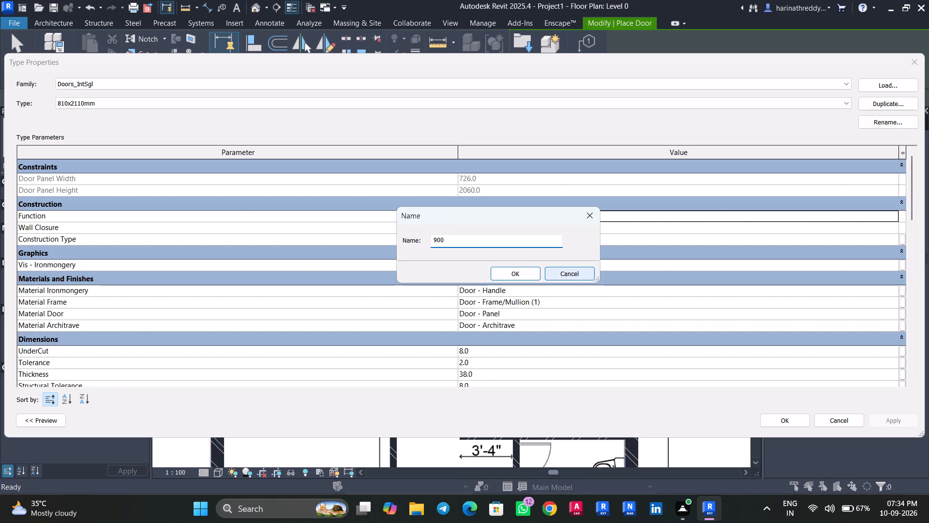
text(X880)
click(520, 278)
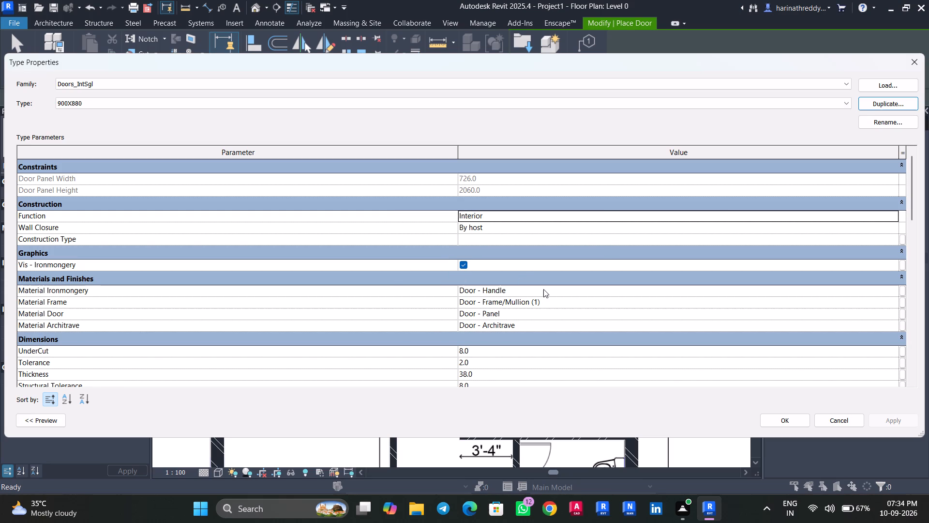
Set the 900X880 door type's width to 900 and height to 880, and apply the type properties.
scroll(545, 289, down, 5)
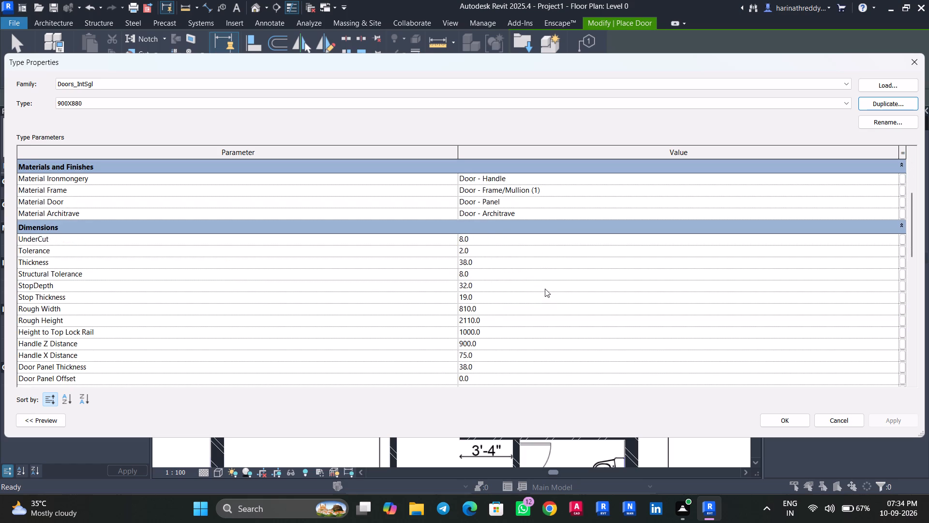
scroll(498, 330, down, 4)
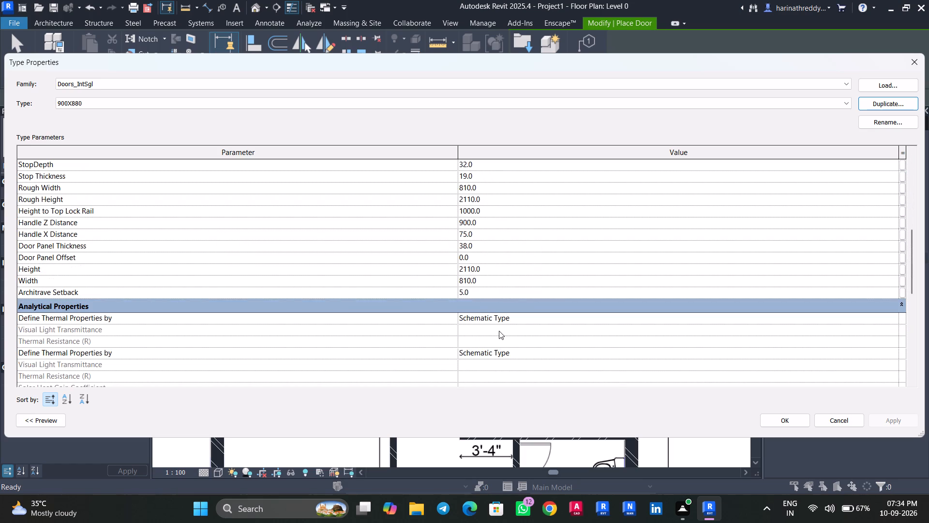
scroll(487, 229, up, 3)
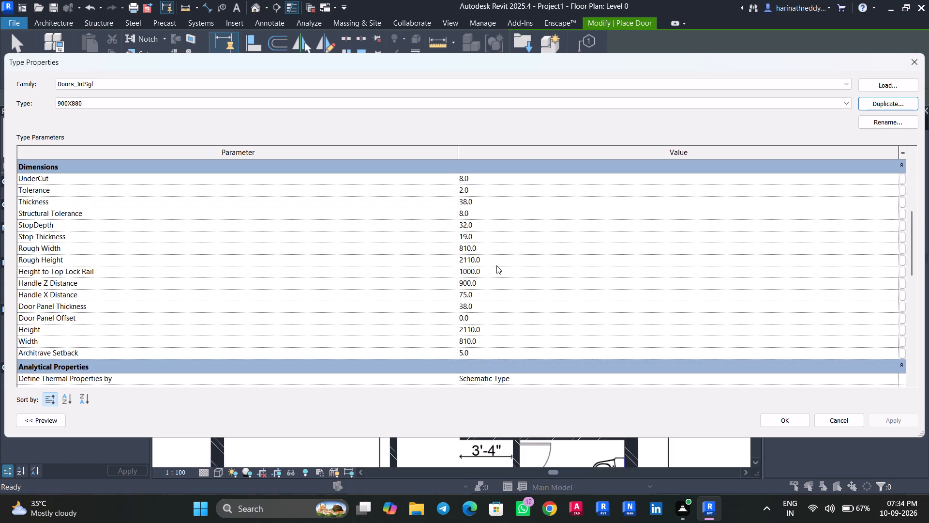
click(493, 246)
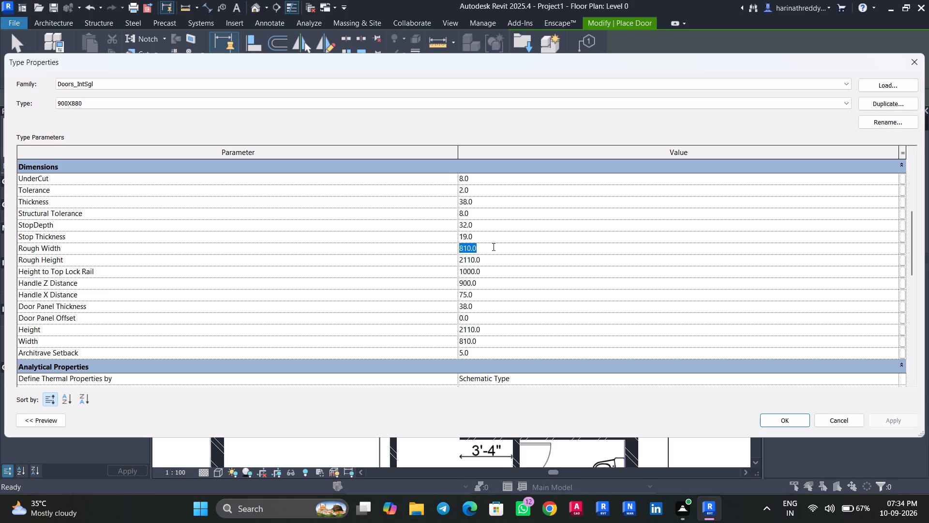
click(487, 326)
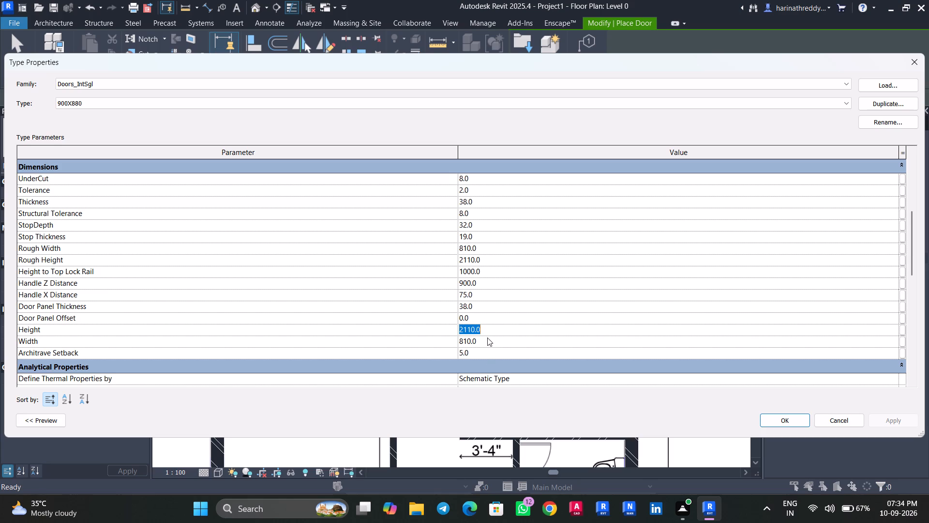
click(488, 338)
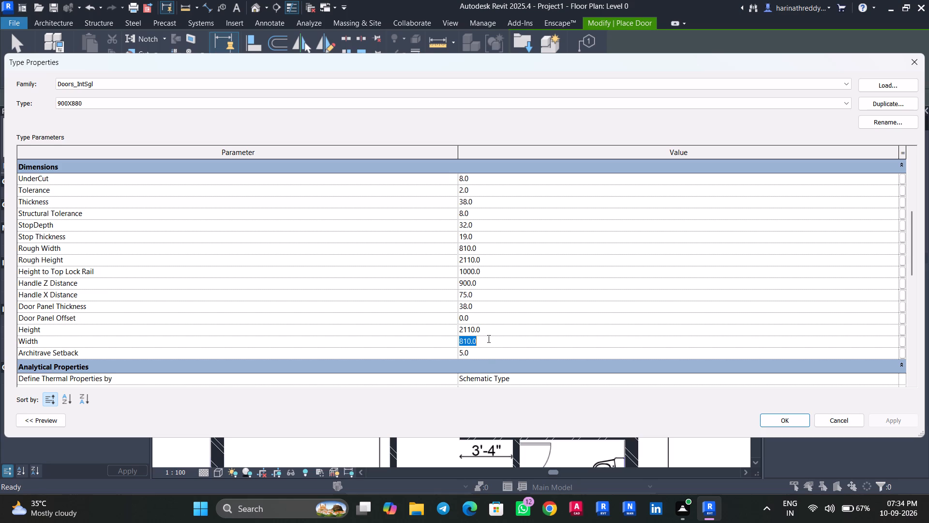
text(900)
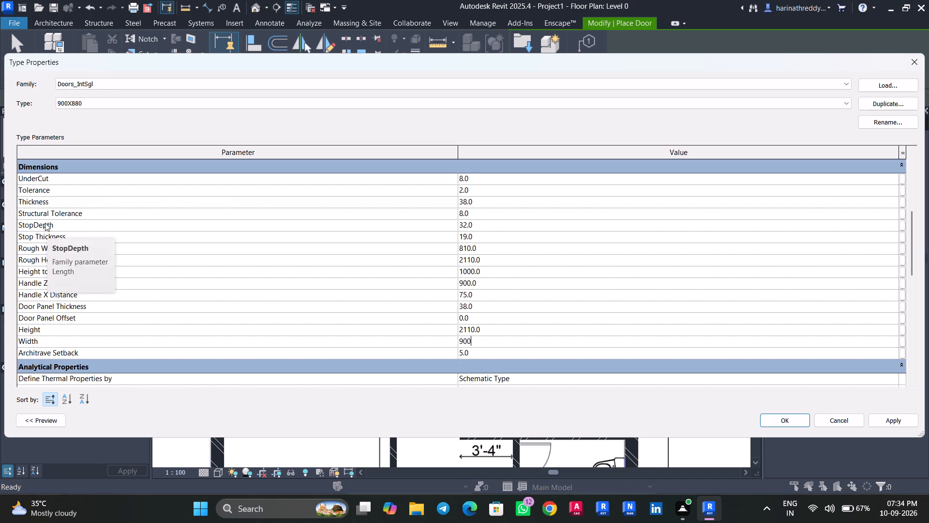
scroll(290, 334, down, 2)
scroll(291, 334, up, 2)
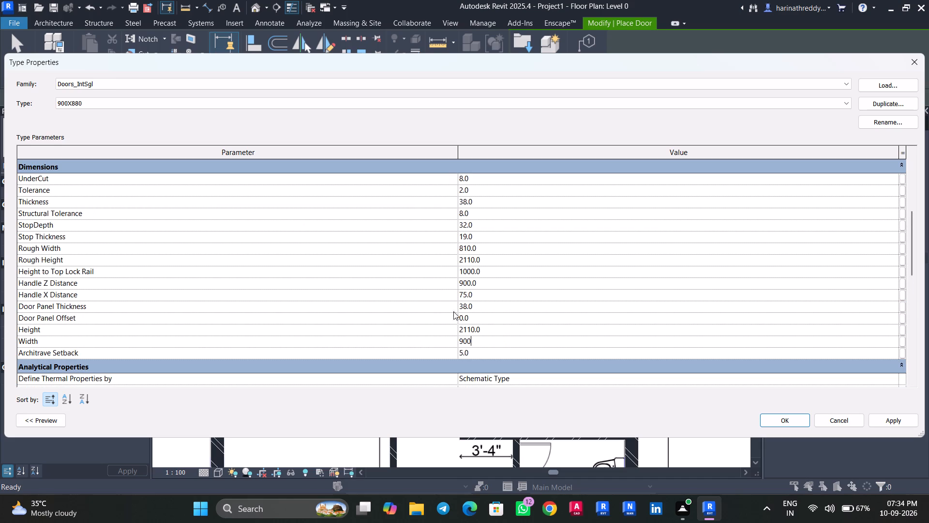
click(490, 328)
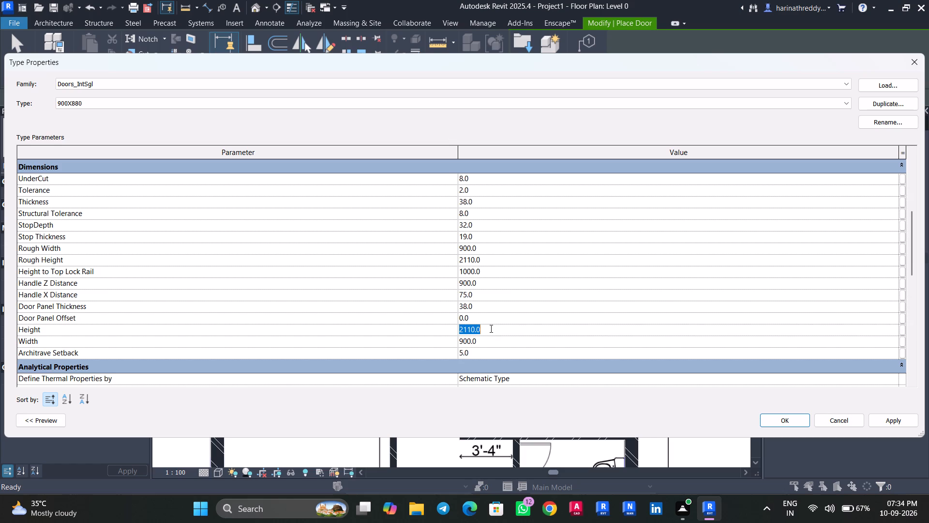
text(880)
click(890, 418)
click(765, 421)
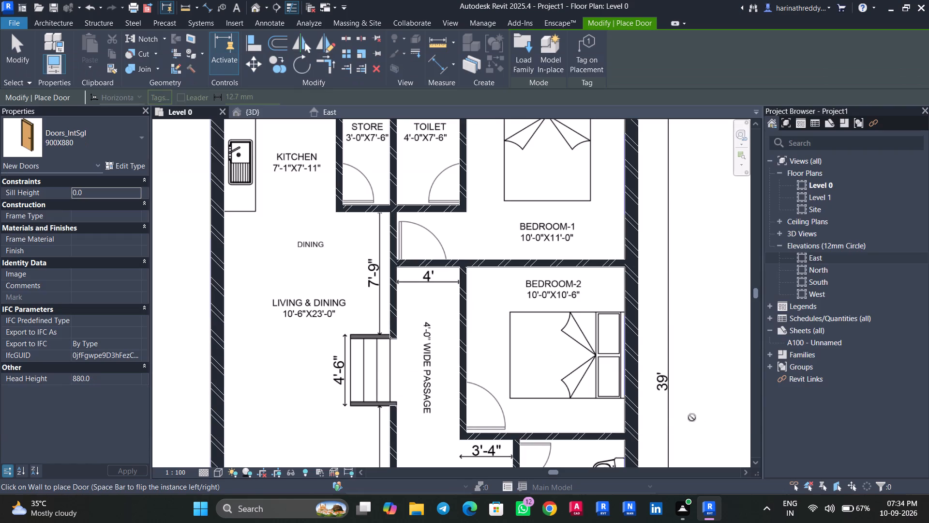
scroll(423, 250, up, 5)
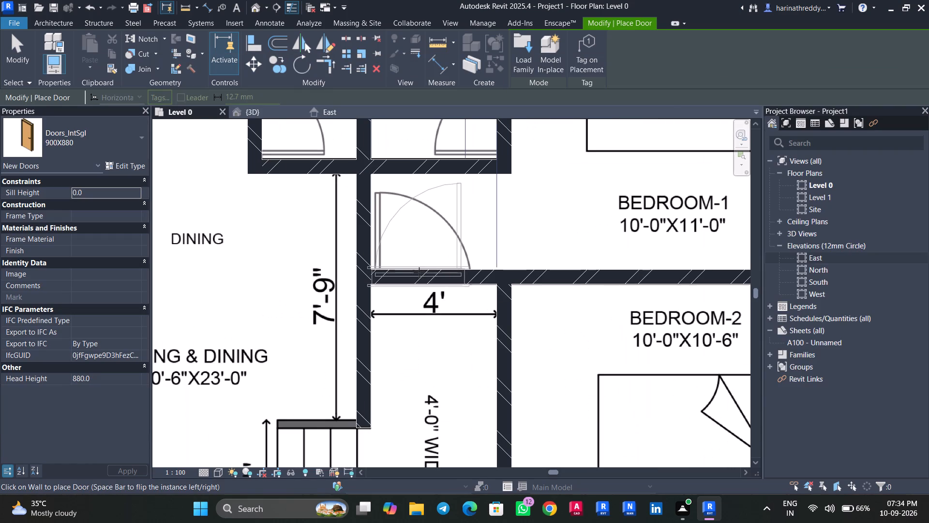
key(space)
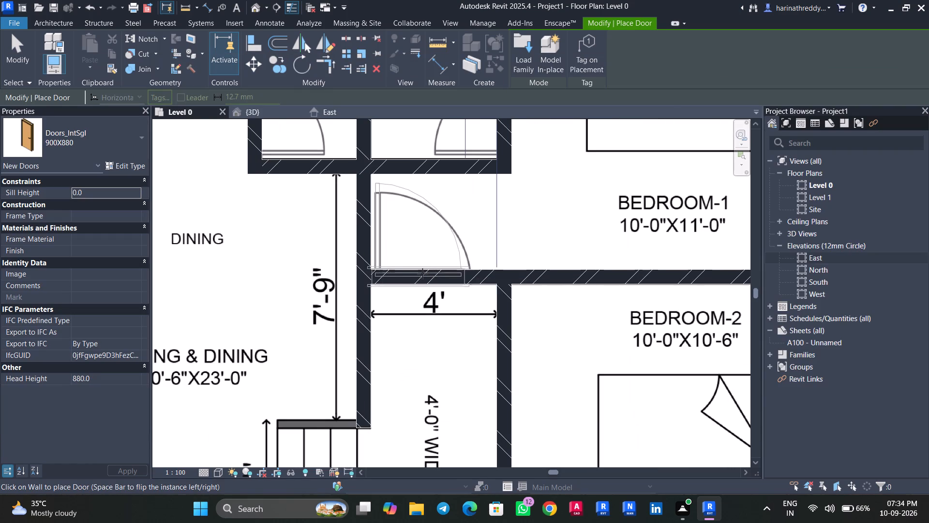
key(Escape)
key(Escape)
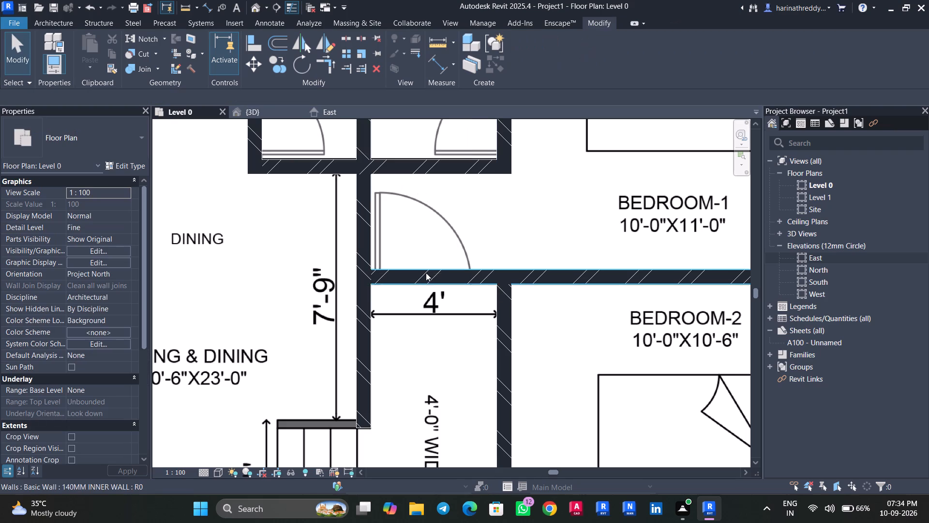
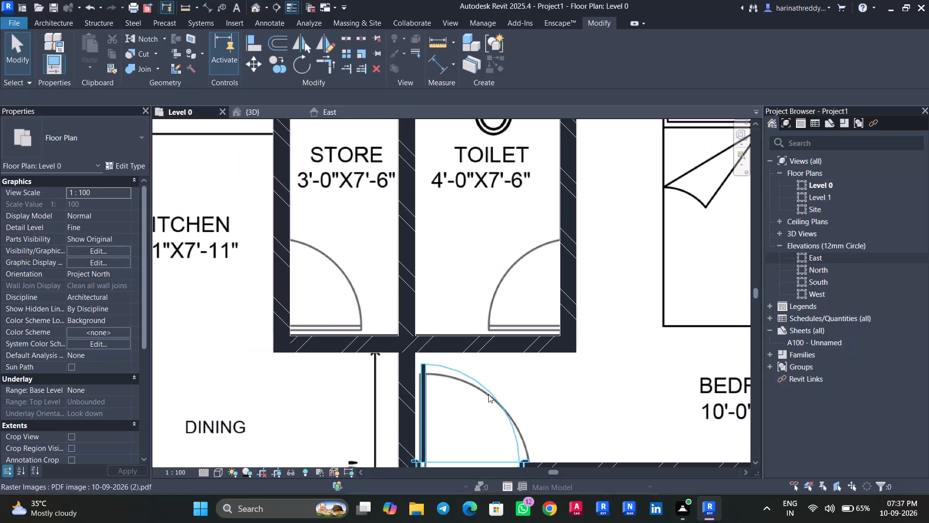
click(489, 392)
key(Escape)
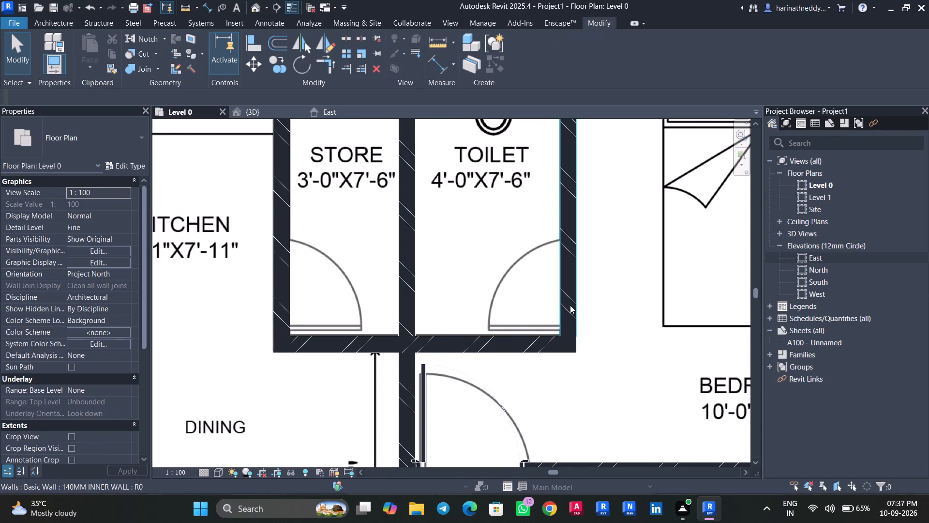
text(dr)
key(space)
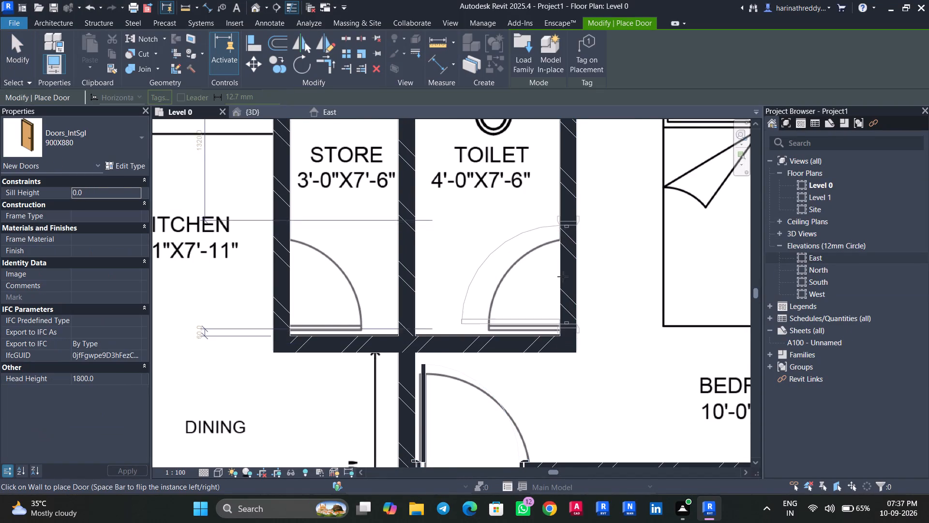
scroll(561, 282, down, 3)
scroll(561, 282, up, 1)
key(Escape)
Place a 900X880 door in Bedroom-2's passage-side wall, over the door swing drawn on the plan.
scroll(554, 358, down, 11)
middle_drag(554, 354, 554, 219)
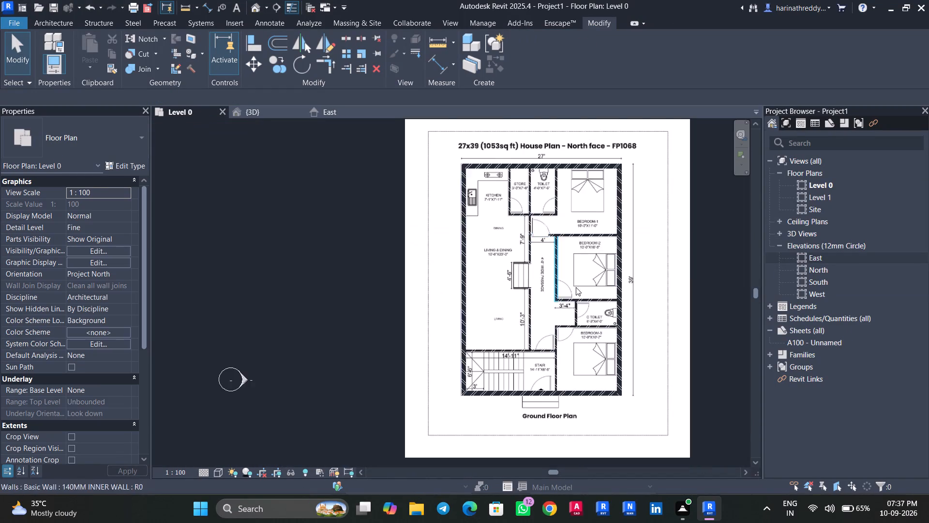
scroll(582, 296, up, 7)
text(dr)
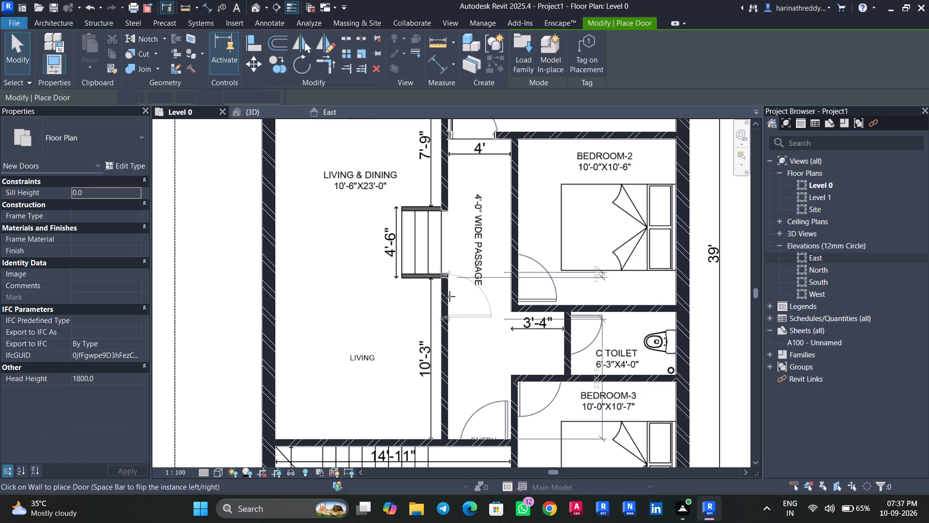
click(524, 280)
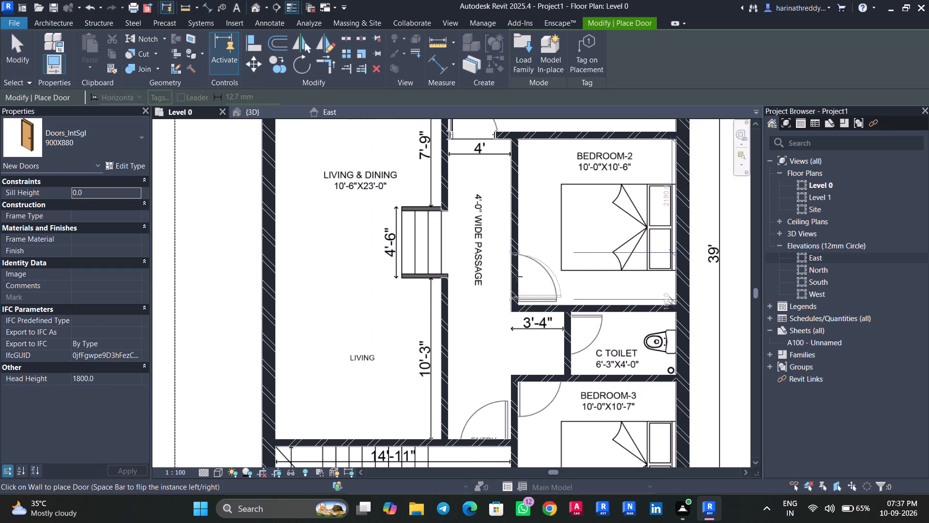
scroll(515, 282, up, 4)
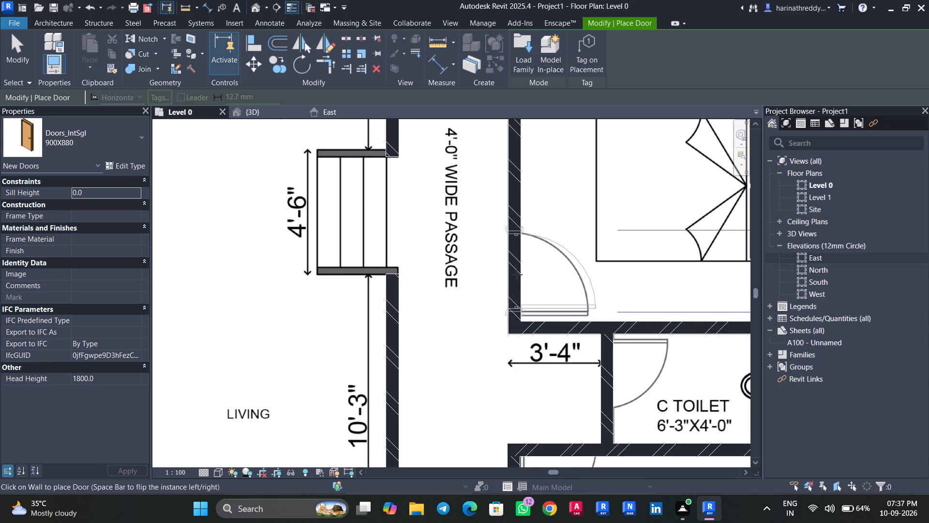
click(517, 275)
key(Escape)
Place a 900X880 door in the wall between the passage and Bedroom-3, swinging into the bedroom as on the plan.
scroll(474, 360, down, 3)
middle_drag(474, 360, 467, 287)
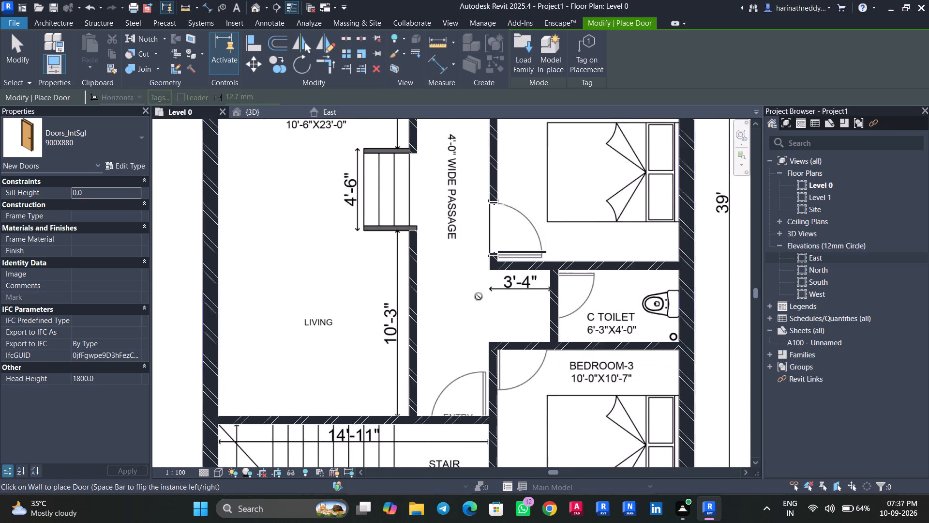
middle_drag(503, 356, 508, 256)
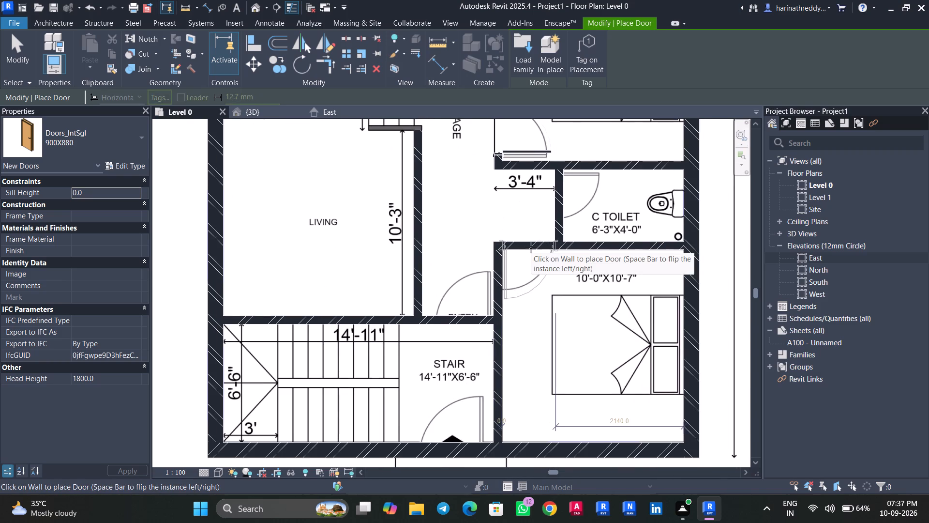
click(531, 247)
key(Escape)
key(Escape)
key(Escape)
Nudge the Bedroom-3 door one increment left along its wall, toward the wall corner.
click(541, 243)
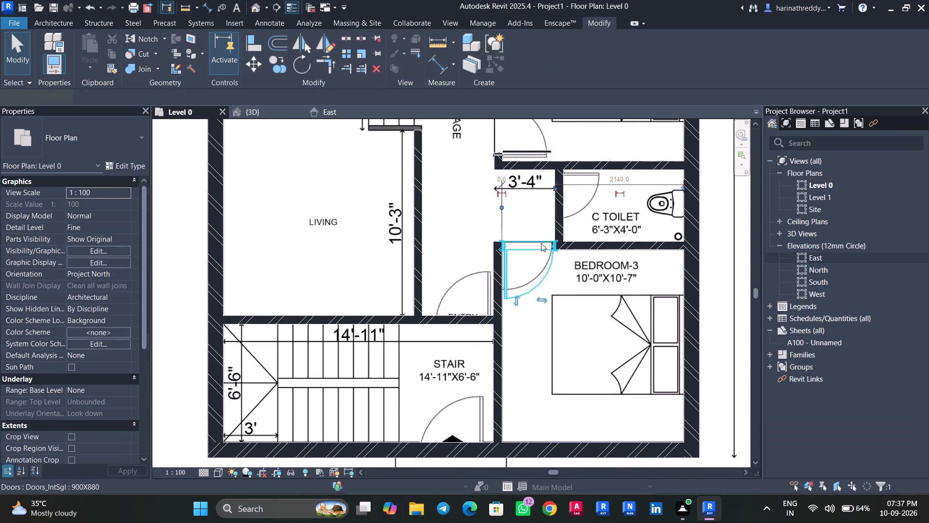
scroll(537, 246, up, 9)
key(Left)
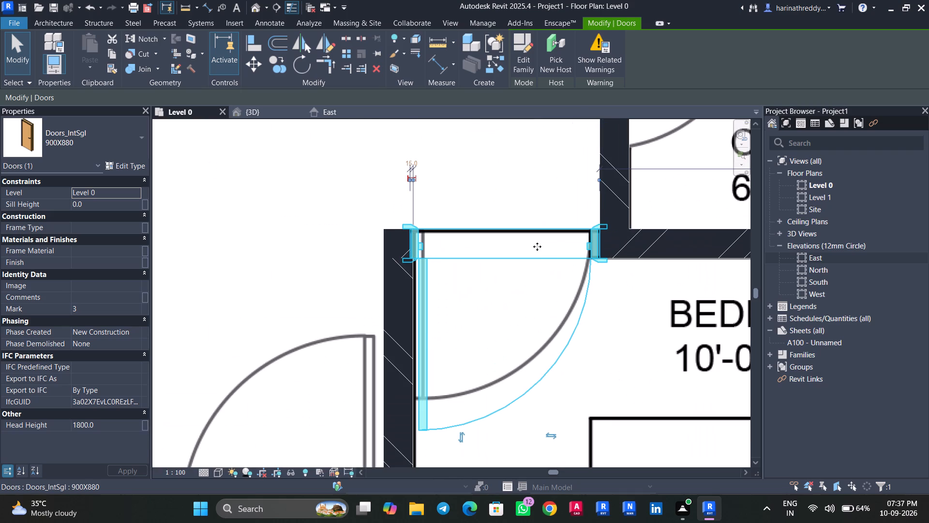
key(Escape)
Place a 900X880 door at the ENTRY opening in the wall between the passage and the stair.
scroll(556, 267, down, 6)
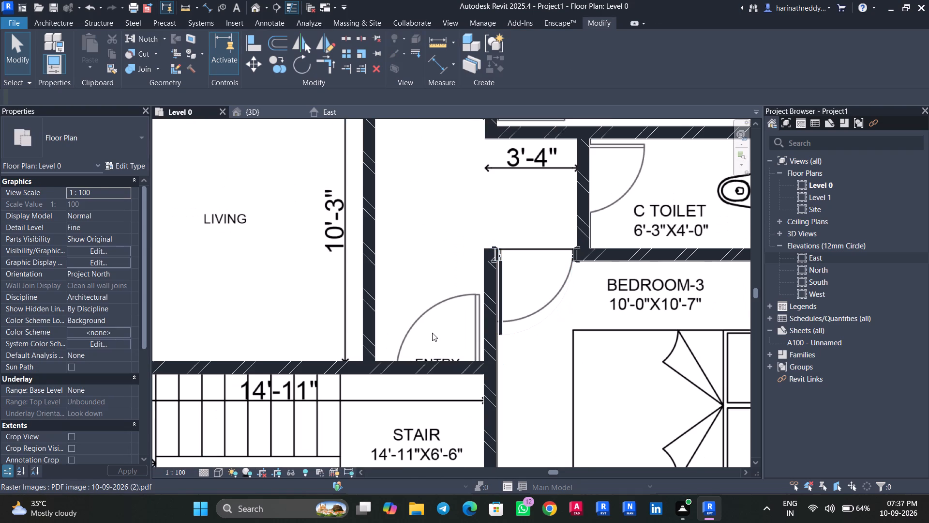
text(dr)
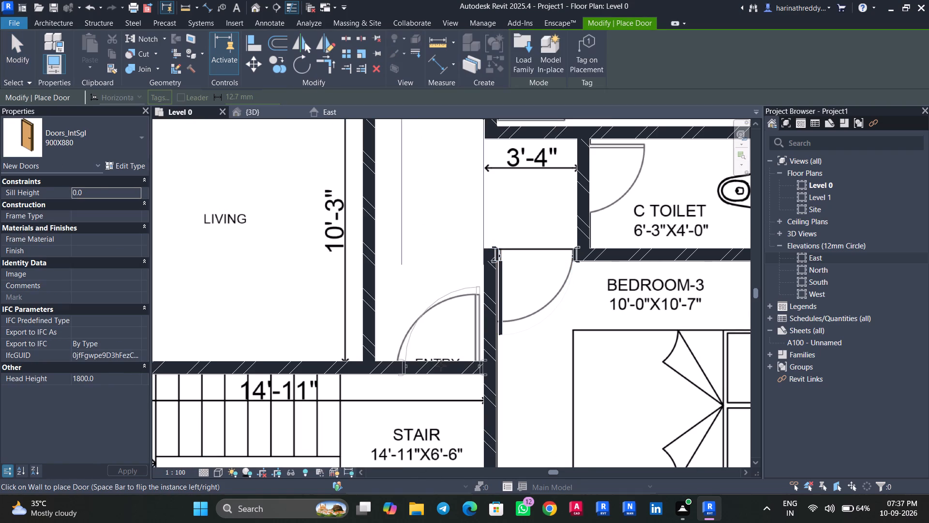
click(439, 365)
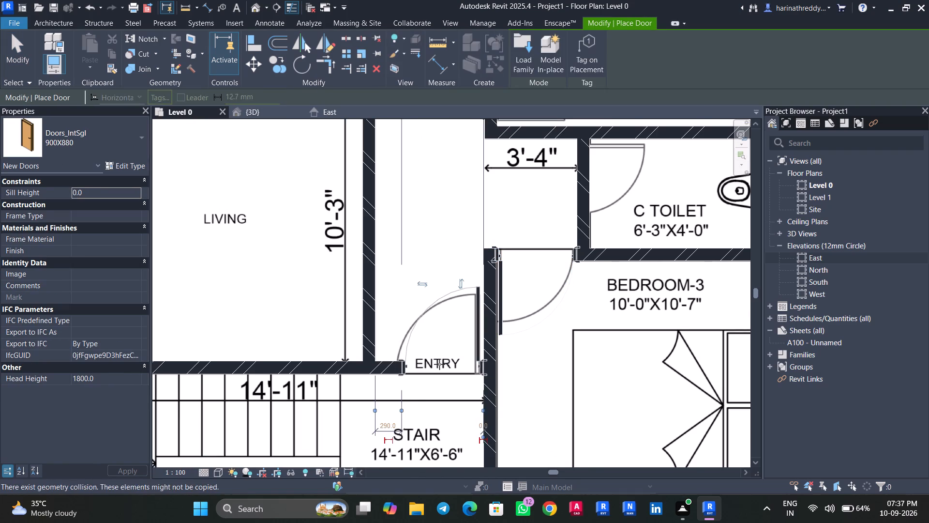
key(Escape)
key(Escape)
Place a 900X880 door in the outer wall at the stair's main entry, over the door swing on the plan.
scroll(415, 393, down, 4)
middle_drag(414, 385, 471, 290)
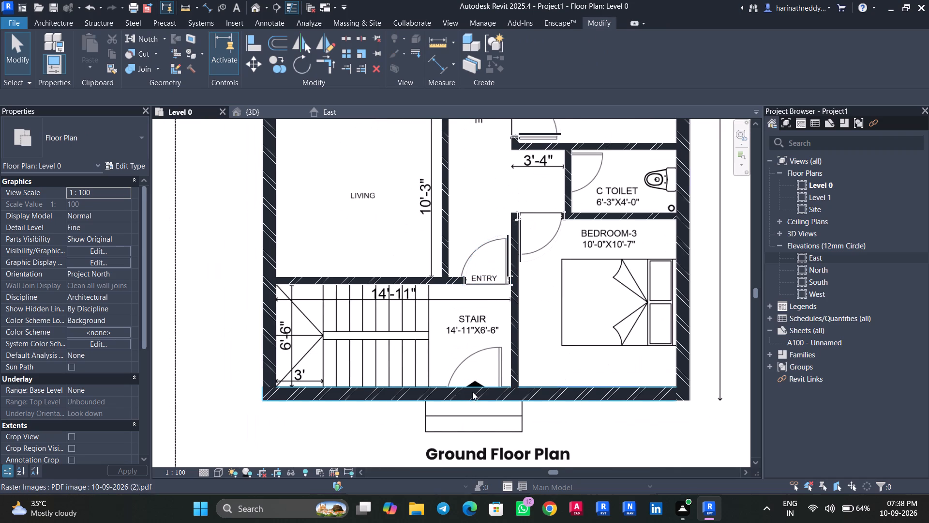
scroll(419, 399, down, 3)
text(dr)
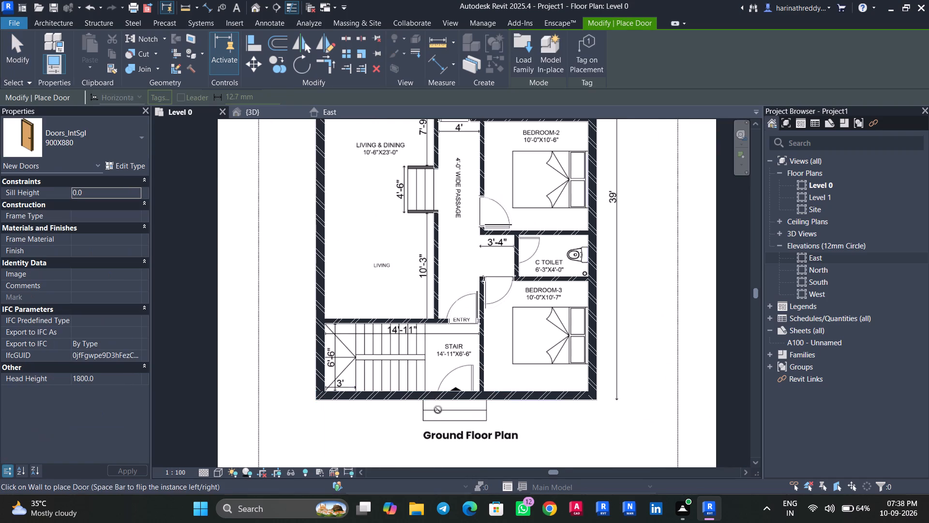
click(457, 393)
key(Escape)
key(Escape)
key(Escape)
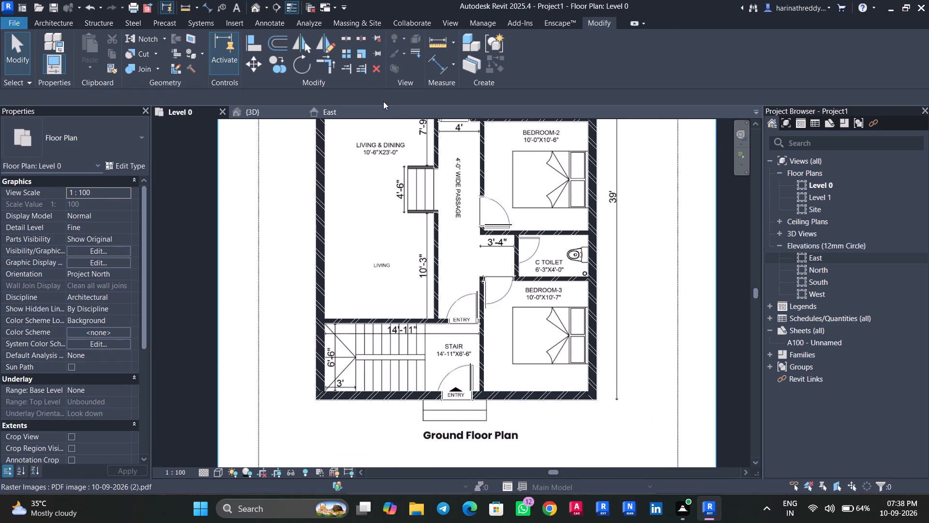
Check the placed doors in the walls in the 3D view.
click(263, 114)
scroll(577, 363, down, 6)
scroll(577, 361, up, 1)
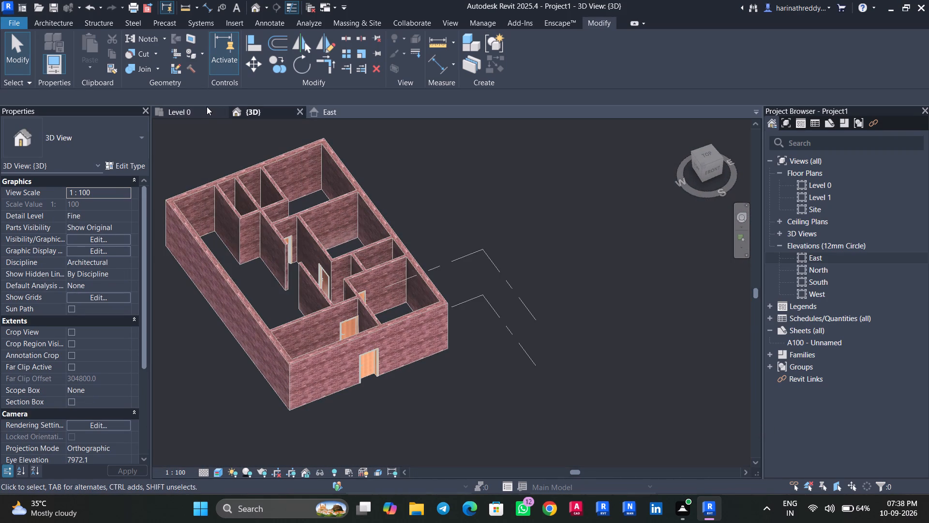
Return to the Level 0 floor plan and examine the door positions in all rooms against the PDF plan.
click(207, 107)
scroll(214, 153, down, 2)
scroll(361, 208, down, 1)
scroll(361, 208, up, 1)
scroll(361, 208, down, 1)
scroll(361, 208, up, 2)
scroll(403, 200, up, 5)
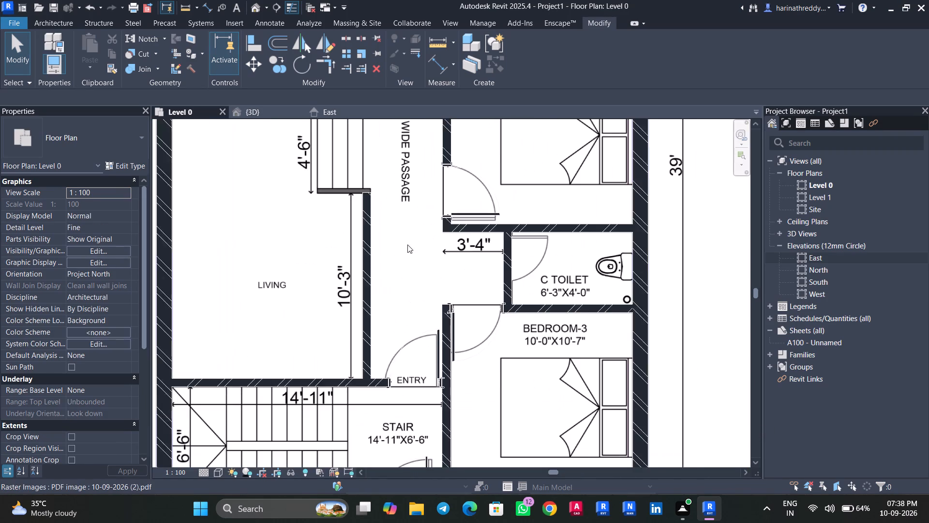
middle_drag(407, 245, 381, 355)
middle_drag(383, 351, 403, 400)
middle_drag(385, 291, 375, 473)
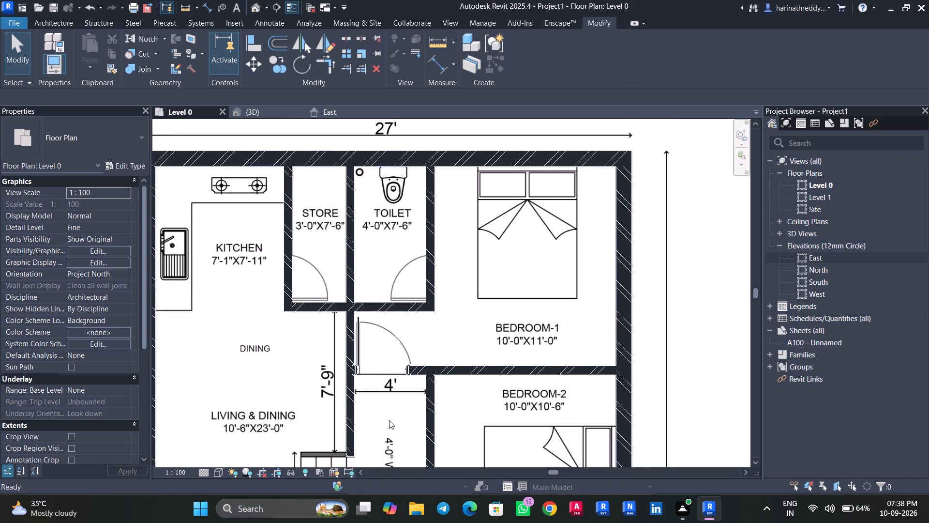
scroll(437, 311, down, 3)
scroll(311, 356, up, 2)
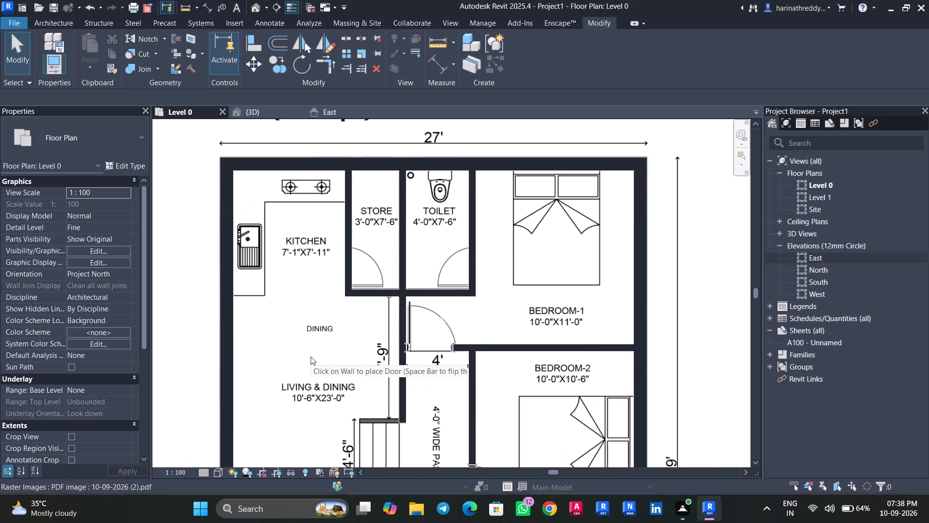
middle_drag(311, 356, 305, 150)
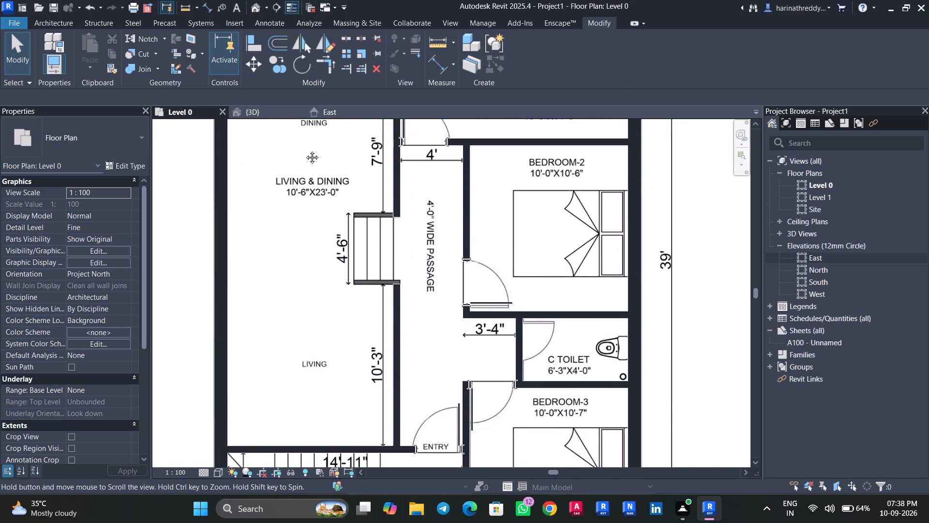
middle_drag(305, 150, 296, 91)
scroll(342, 204, down, 2)
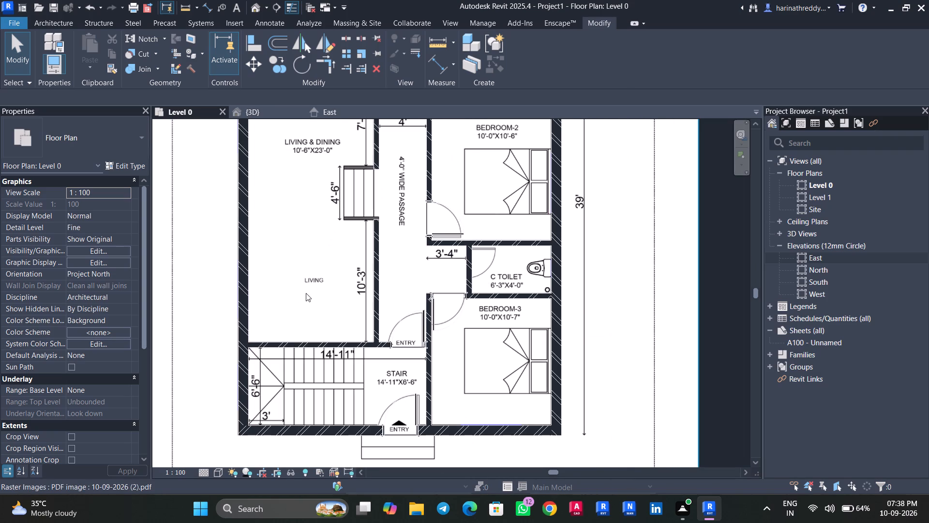
middle_drag(311, 268, 309, 308)
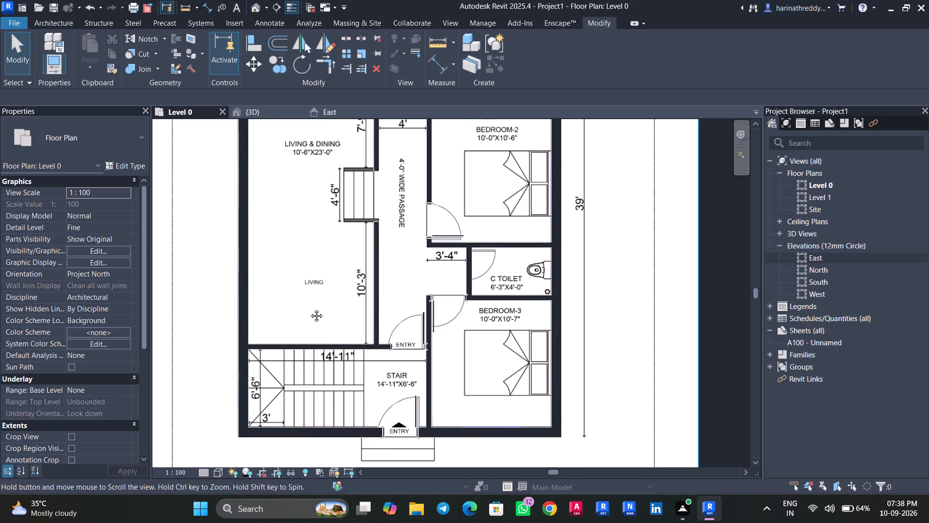
middle_drag(309, 308, 323, 476)
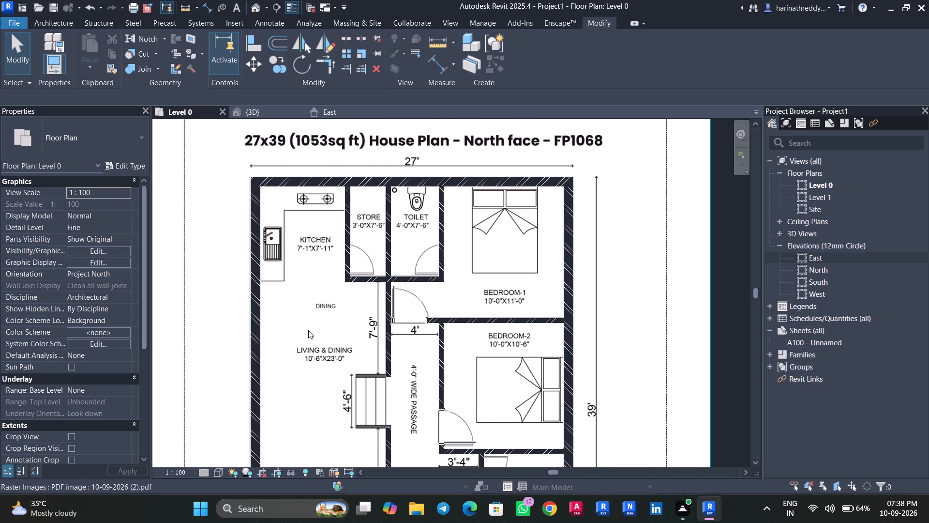
scroll(312, 329, up, 2)
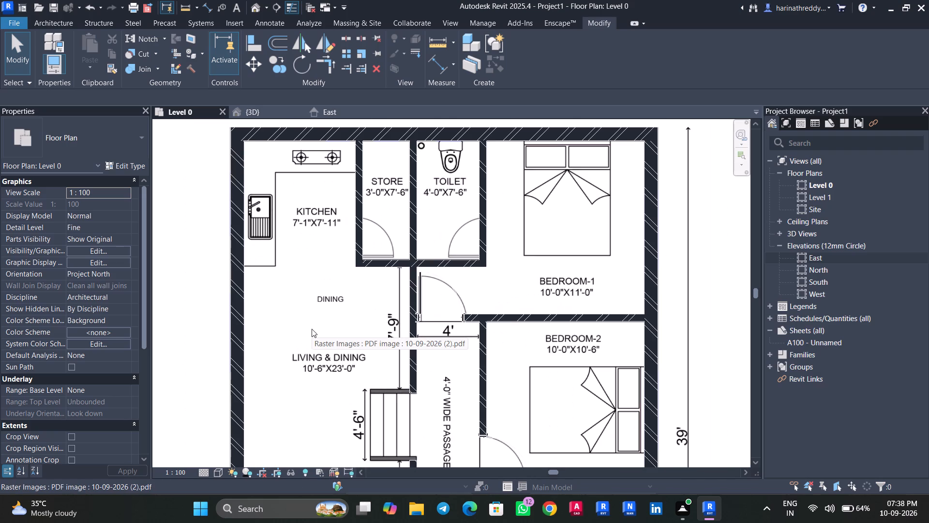
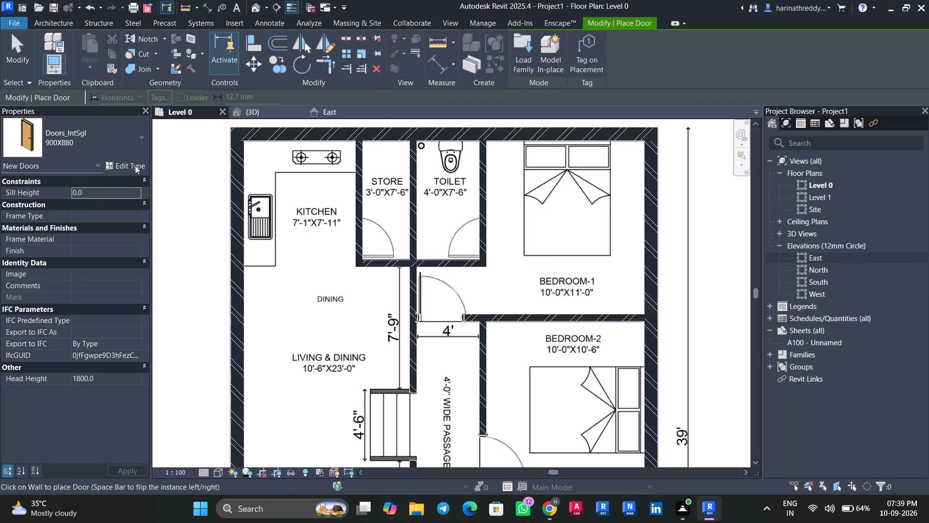
Duplicate the 900X880 door type under the name D2.
click(135, 166)
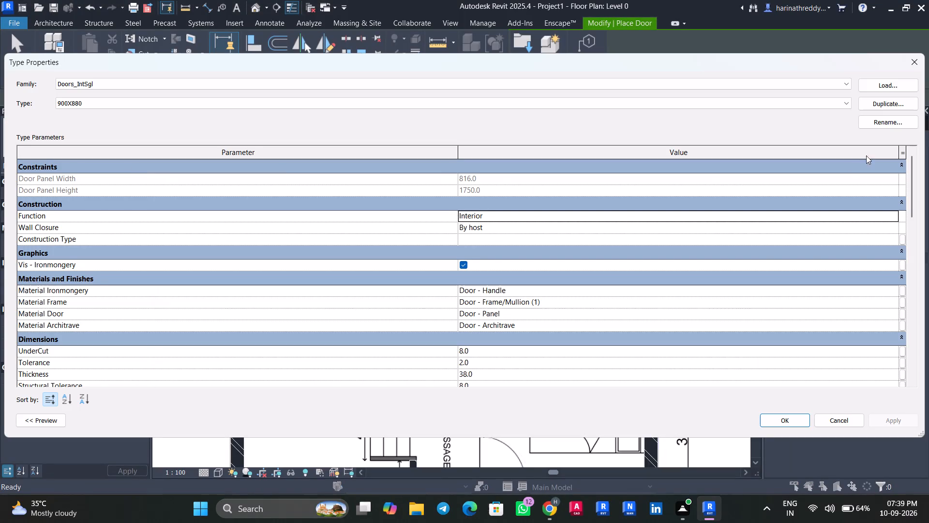
click(890, 106)
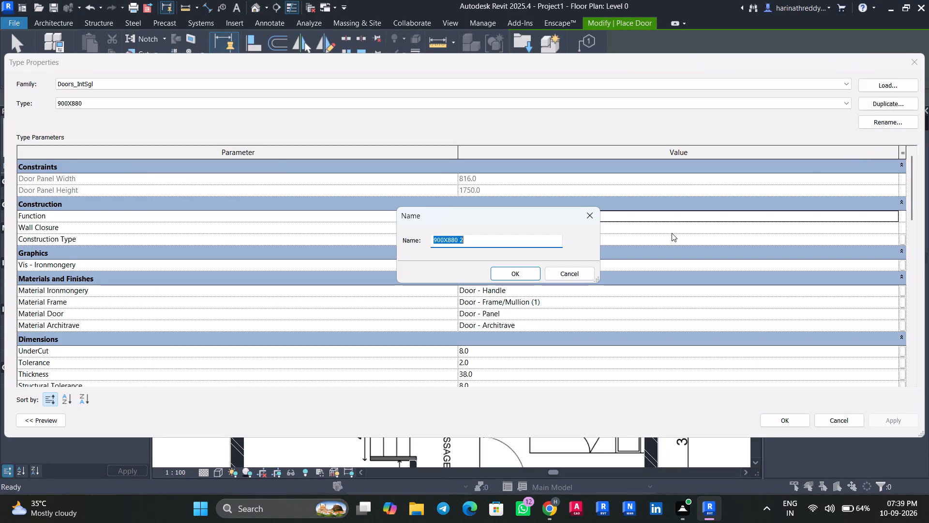
text(d2)
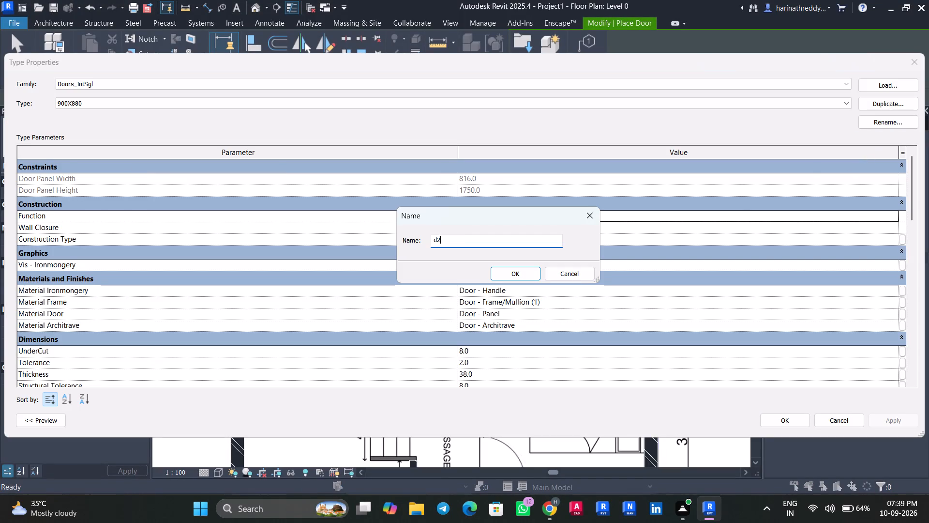
key(BackSpace)
key(BackSpace)
key(BackSpace)
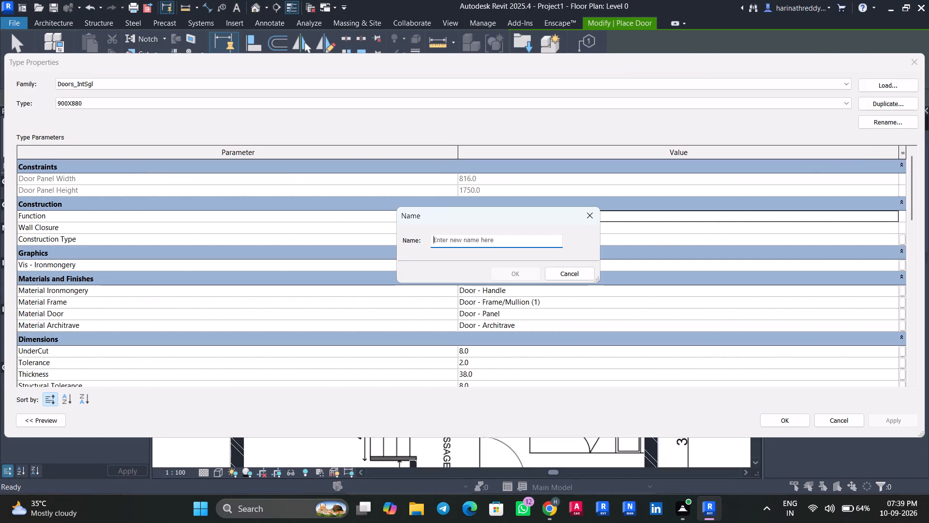
text(D2)
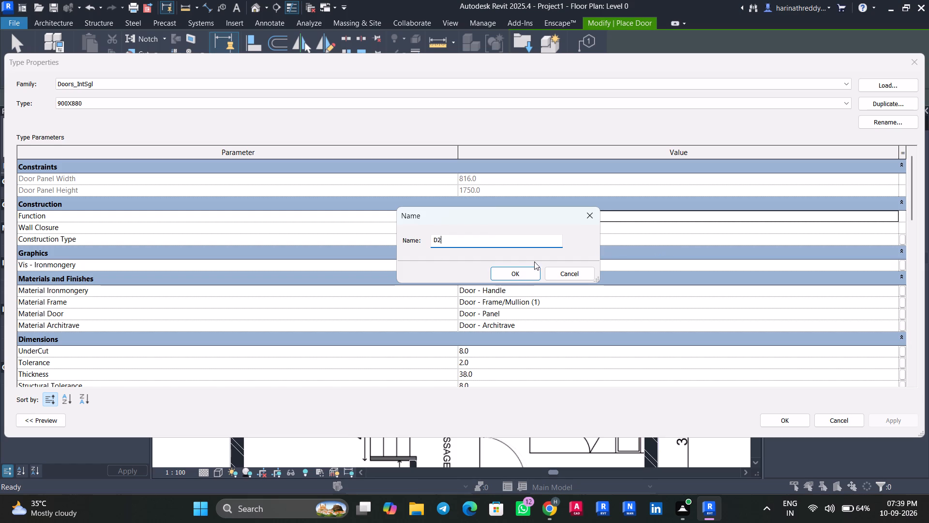
click(509, 274)
Set the D2 door type's width to 750 and its height to 2100.
scroll(527, 304, down, 5)
scroll(527, 304, up, 1)
scroll(527, 304, down, 3)
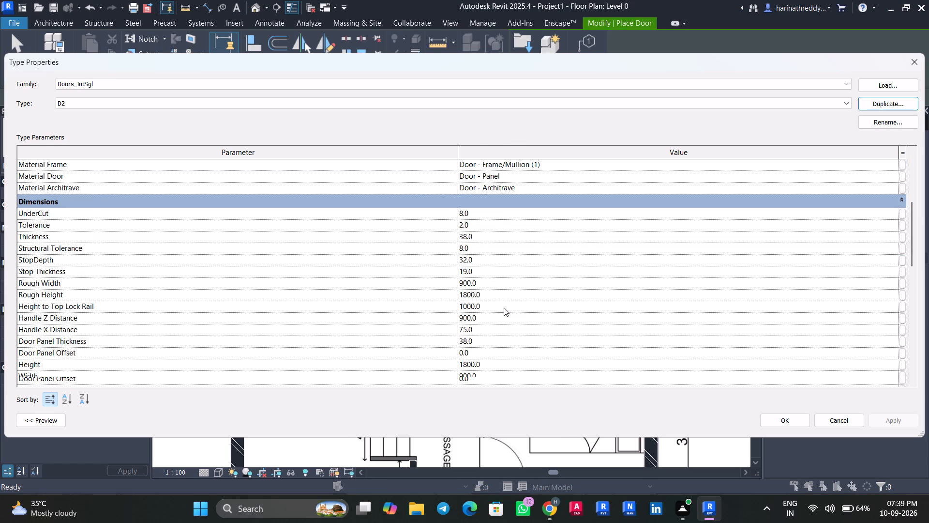
click(499, 316)
text(750)
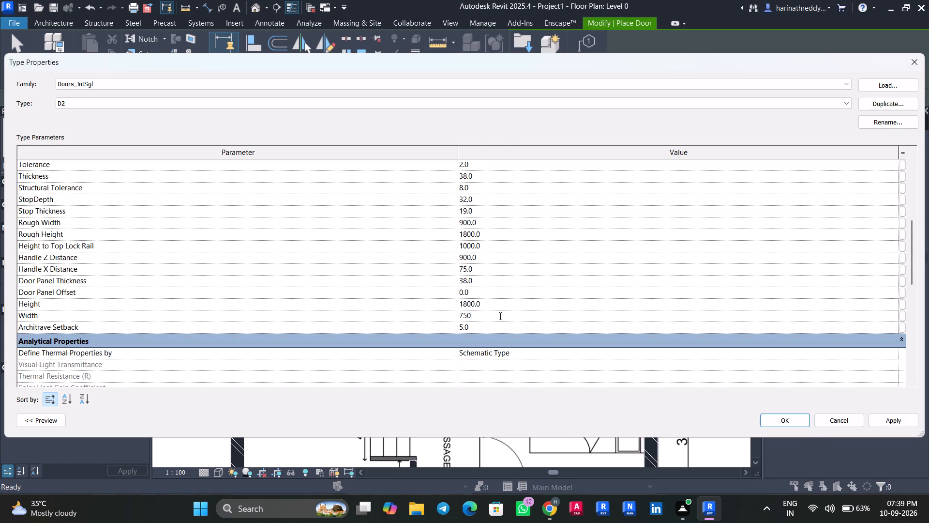
click(911, 418)
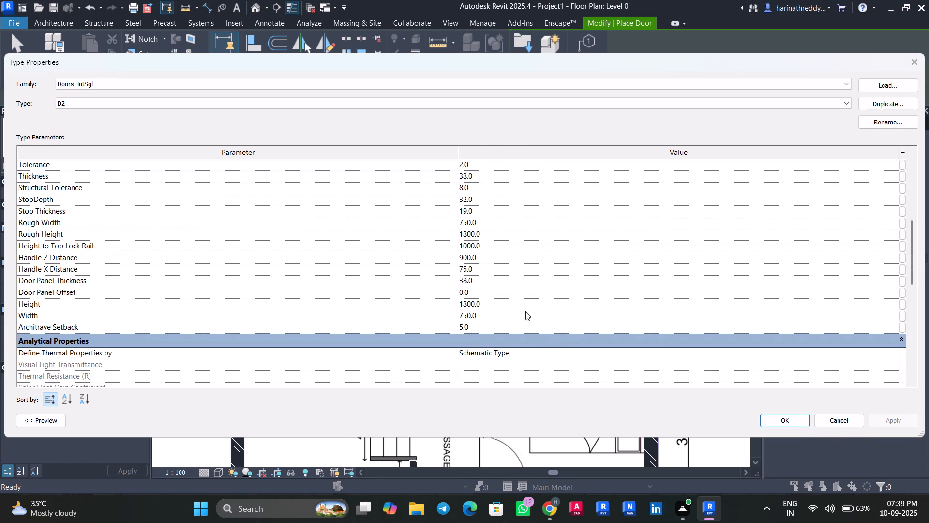
click(526, 306)
text(2100)
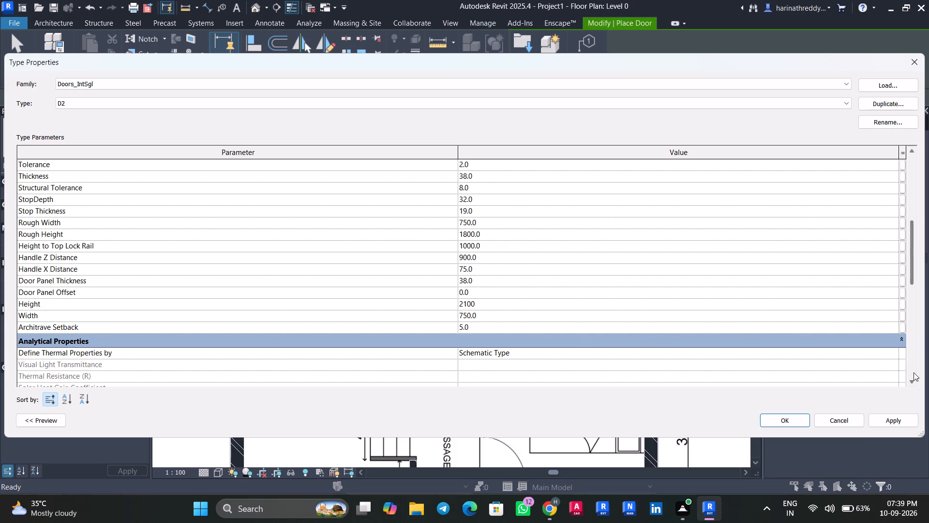
click(892, 418)
click(783, 419)
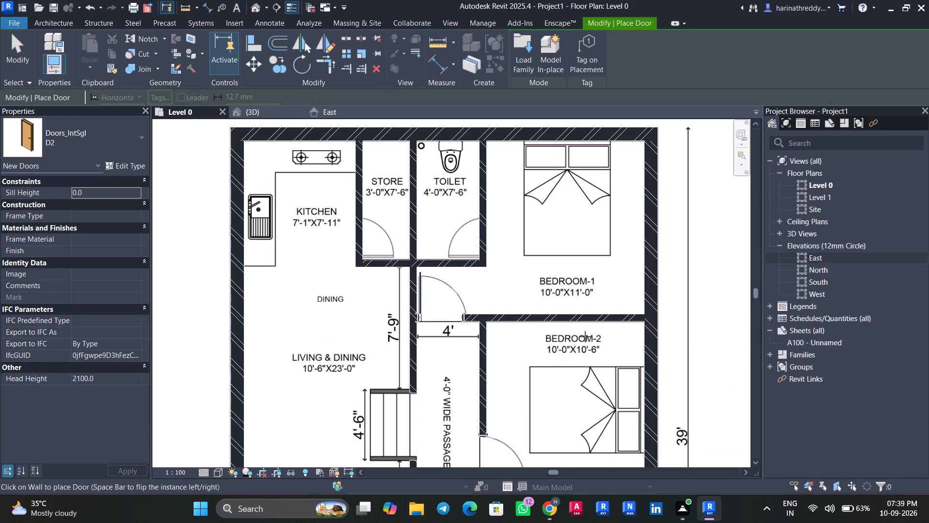
Place a D2 door in the wall between the TOILET and BEDROOM-1, matching the door swing on the plan.
key(space)
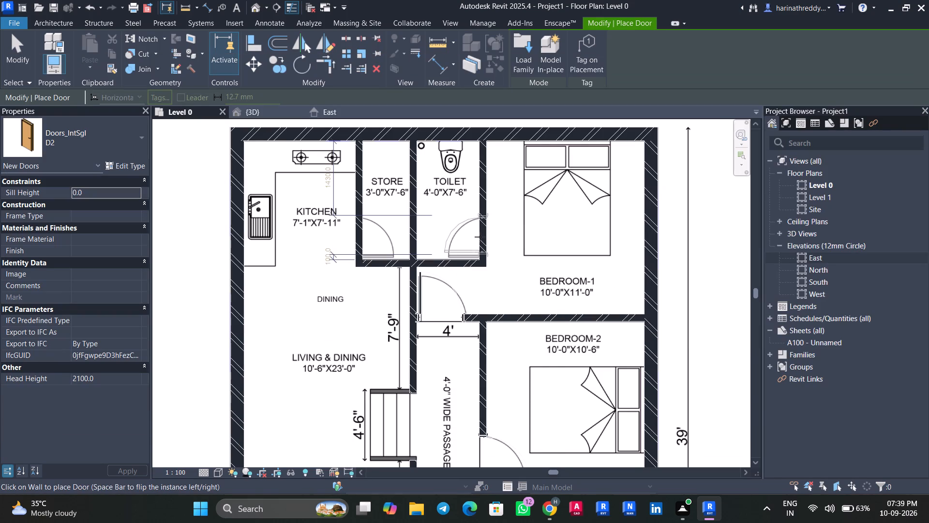
scroll(477, 240, up, 4)
click(478, 238)
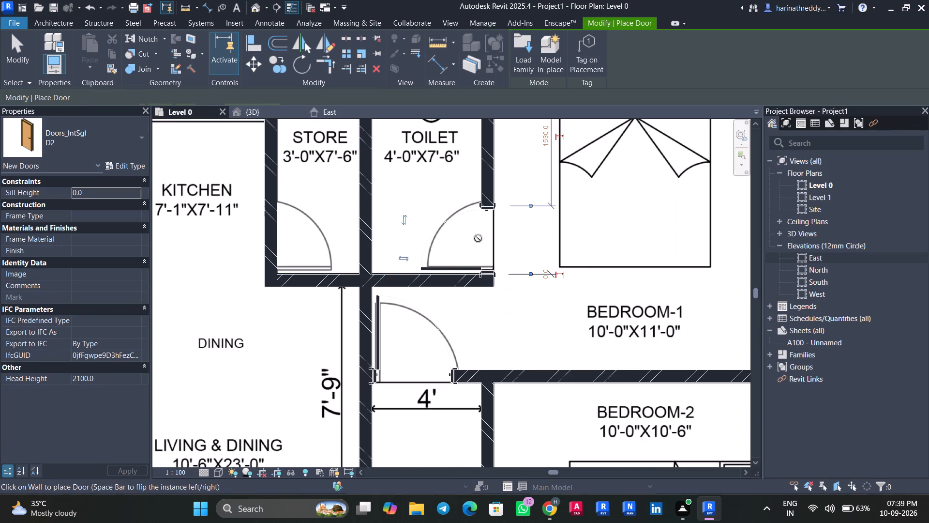
Place a D2 door in the wall between the KITCHEN and the STORE, swinging into the store as on the plan.
key(space)
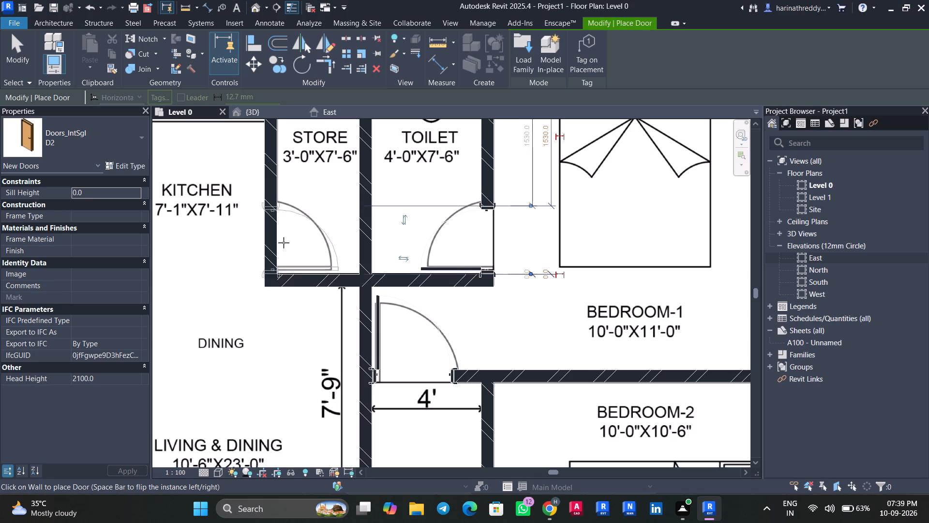
key(space)
key(space)
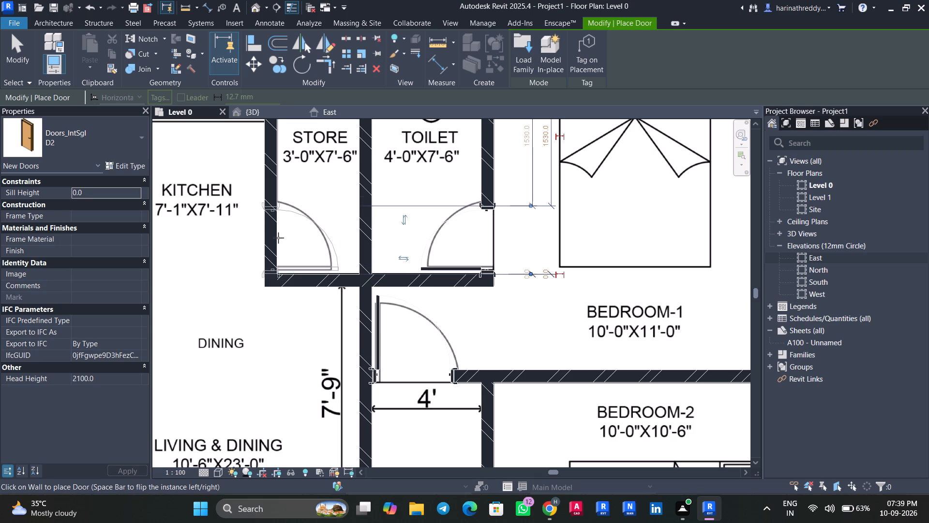
click(278, 231)
key(Escape)
key(Escape)
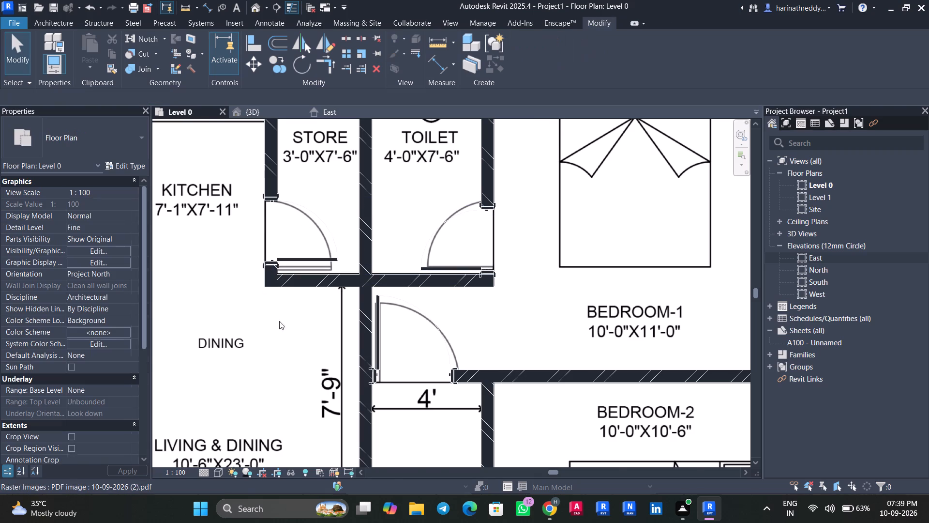
Place a D2 door in the C TOILET's wall facing the passage, matching the door swing on the plan.
scroll(279, 334, down, 5)
middle_drag(433, 322, 459, 223)
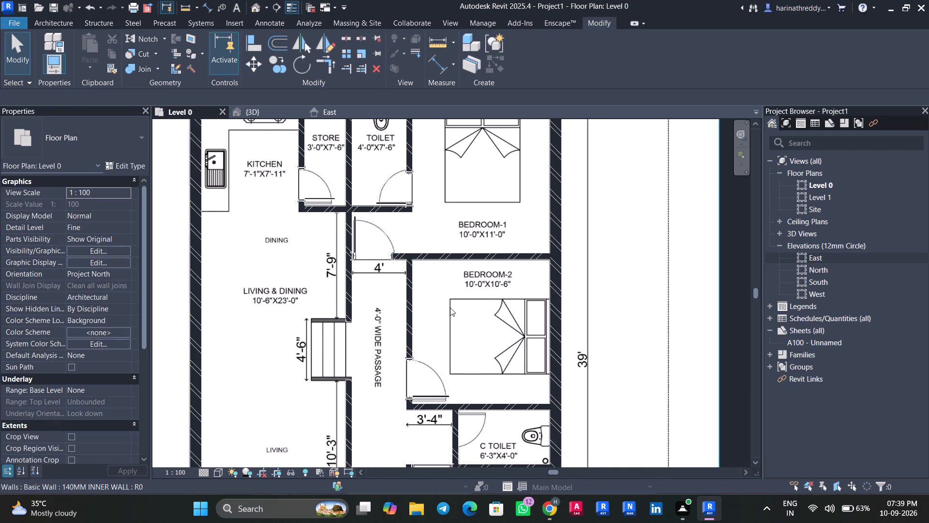
middle_drag(474, 378, 493, 306)
scroll(488, 380, up, 5)
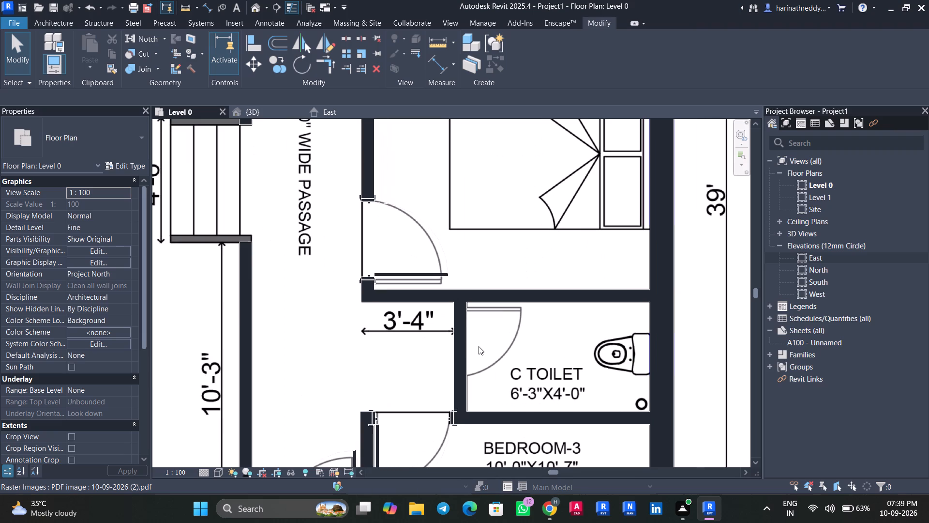
text(DR)
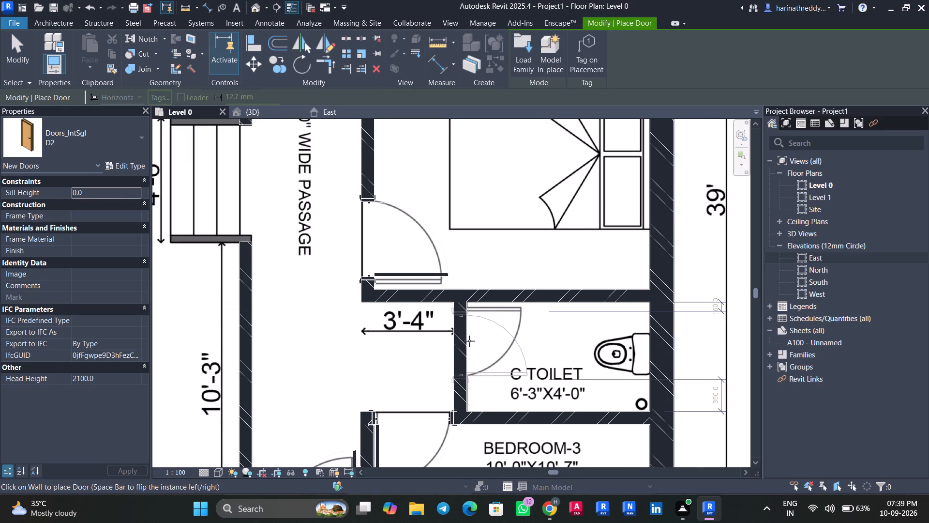
key(space)
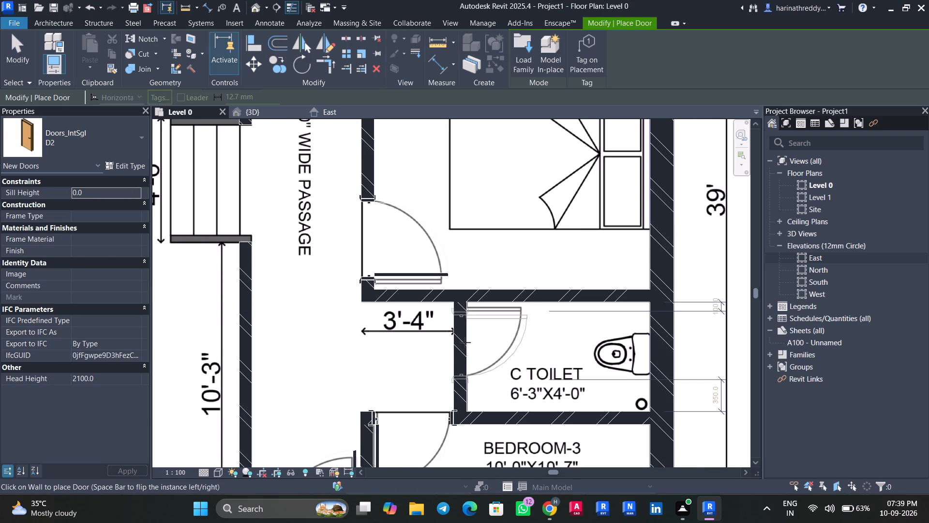
click(466, 340)
key(Escape)
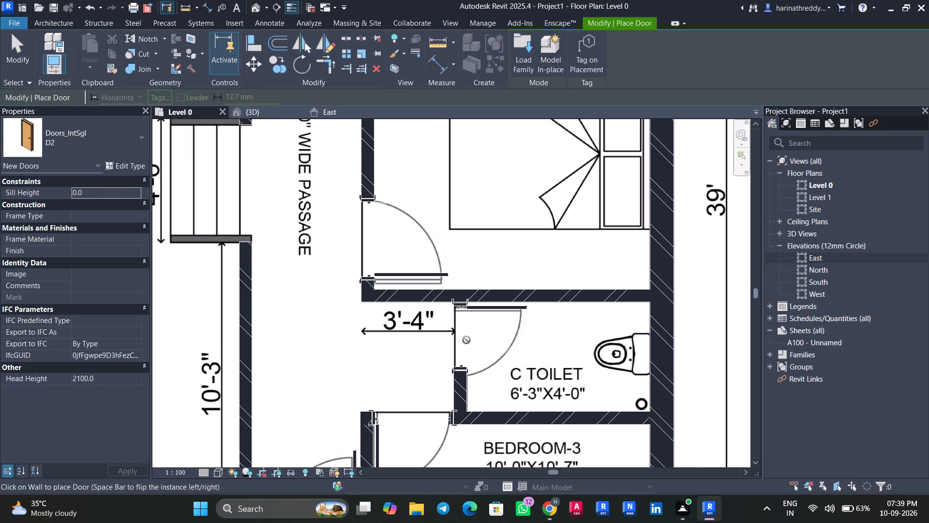
key(Escape)
key(Escape)
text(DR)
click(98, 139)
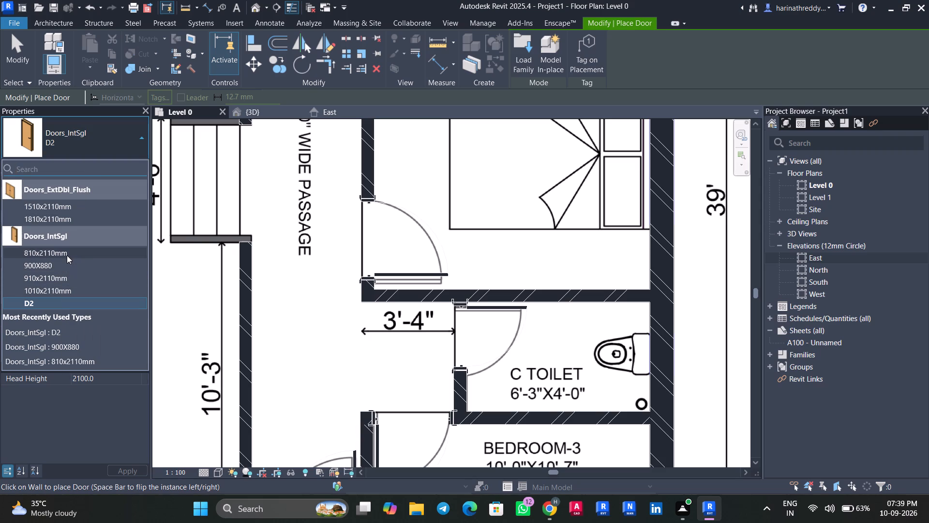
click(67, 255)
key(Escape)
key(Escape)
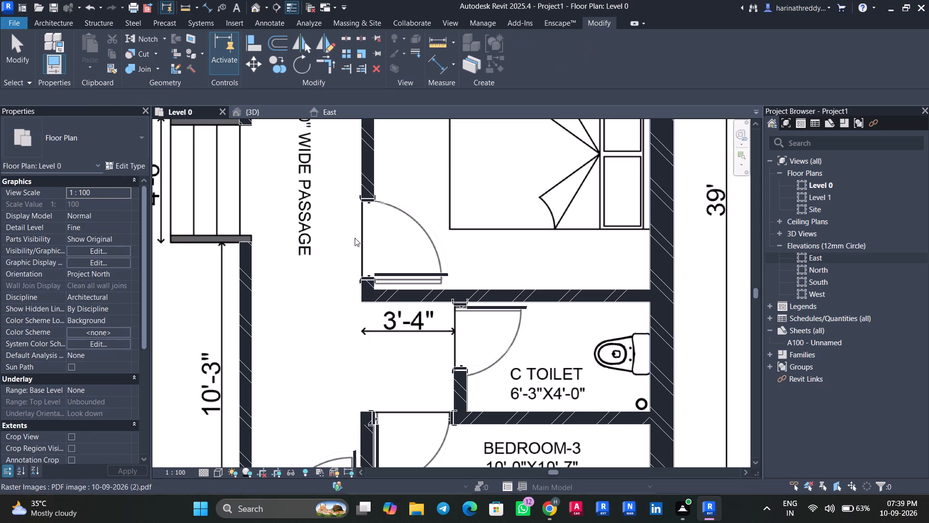
Rename the door type used for the BEDROOM-2 door as D1.
click(370, 219)
click(123, 163)
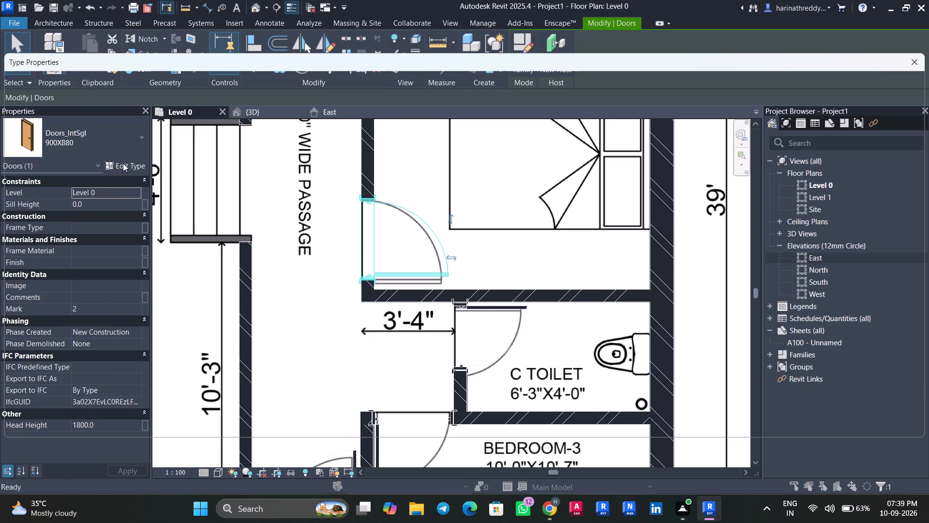
click(880, 121)
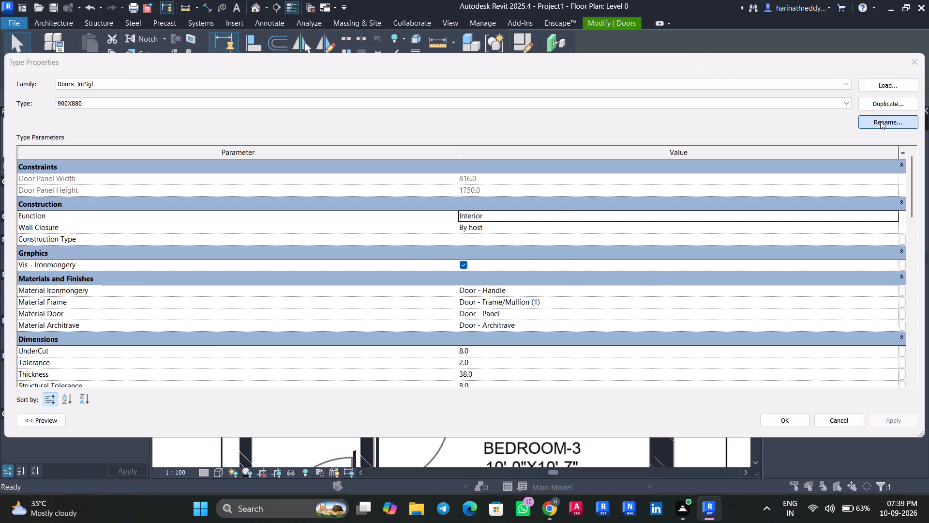
text(D1)
click(472, 273)
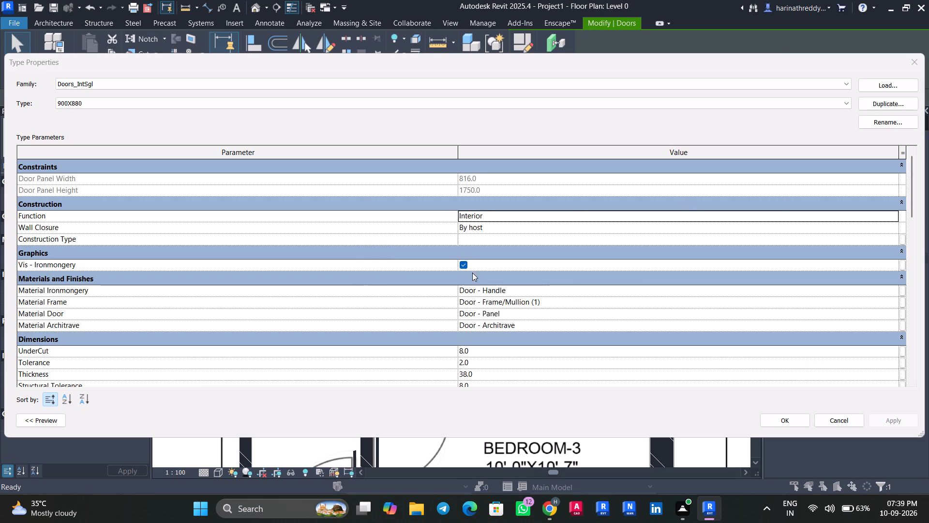
Set the D1 door type's height to 2100.
scroll(535, 312, down, 9)
click(506, 232)
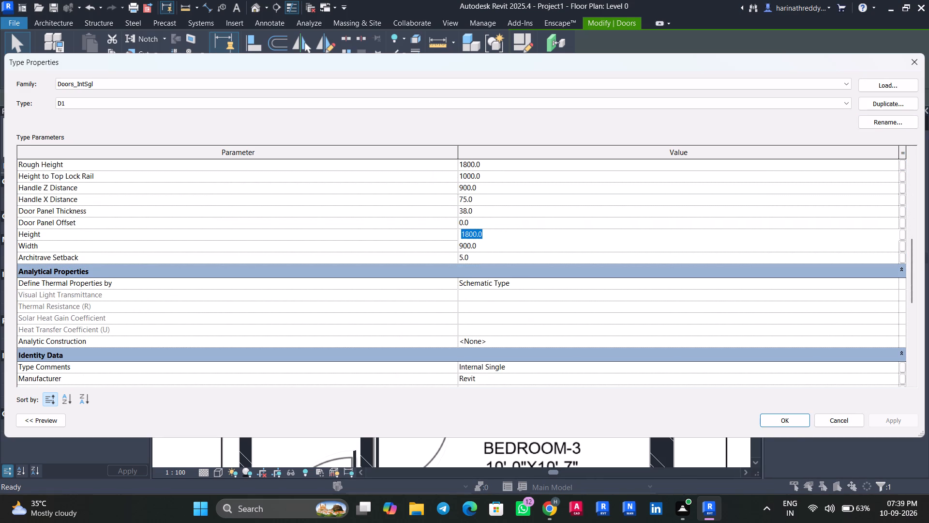
text(2100)
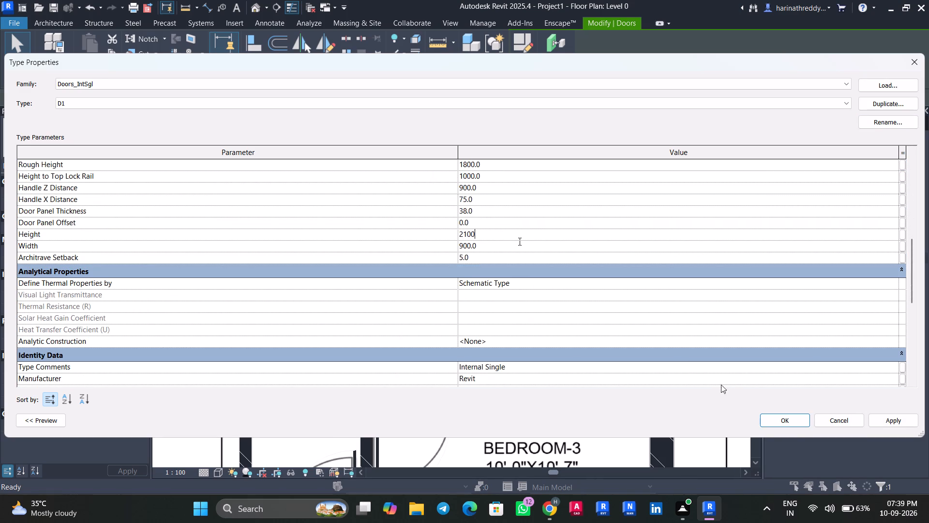
click(878, 418)
click(777, 423)
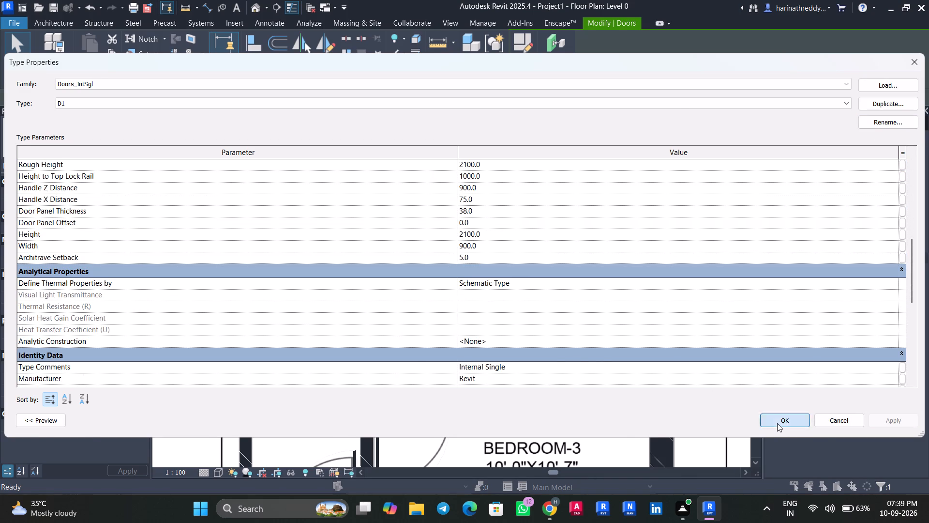
key(Escape)
key(Escape)
Examine all placed doors on the Level 0 plan, from the store and toilet down to the stair entry.
scroll(352, 338, down, 7)
middle_drag(320, 216, 345, 319)
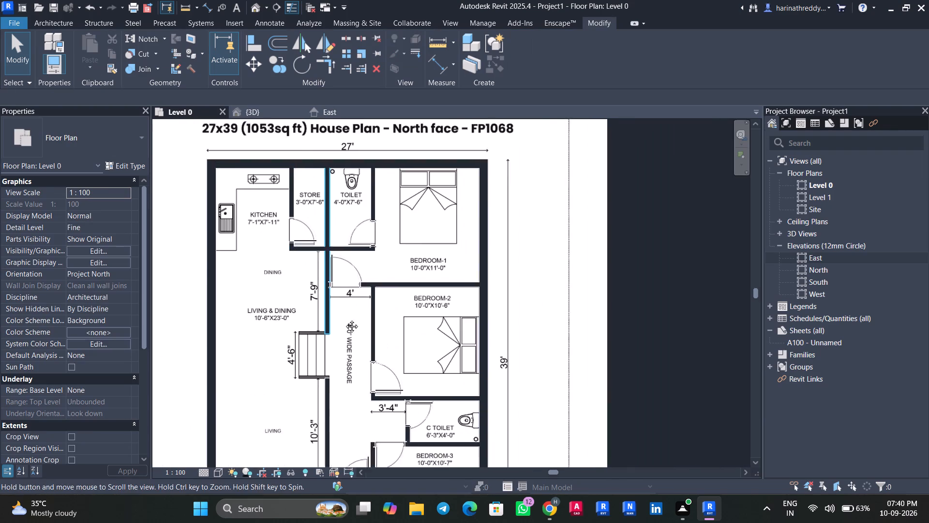
middle_drag(345, 319, 347, 326)
scroll(309, 248, down, 1)
scroll(309, 248, up, 4)
scroll(470, 315, up, 1)
middle_drag(472, 312, 479, 277)
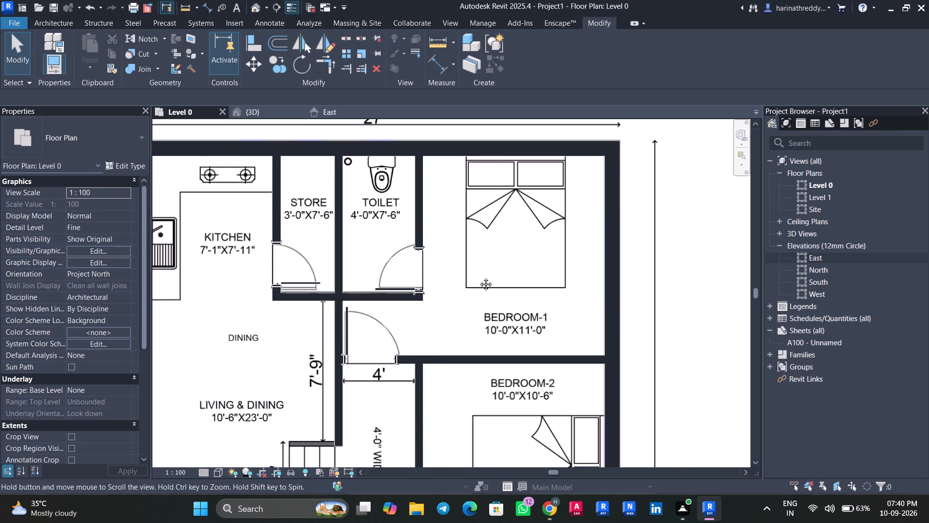
middle_drag(479, 277, 503, 180)
middle_drag(506, 376, 551, 149)
middle_drag(461, 282, 458, 150)
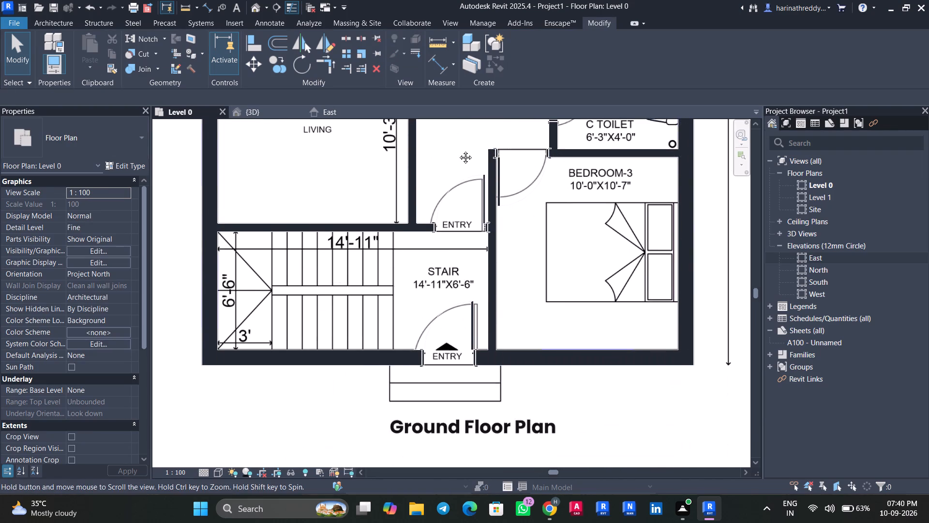
middle_drag(458, 150, 458, 150)
middle_drag(457, 155, 398, 367)
scroll(398, 367, up, 1)
scroll(398, 367, down, 7)
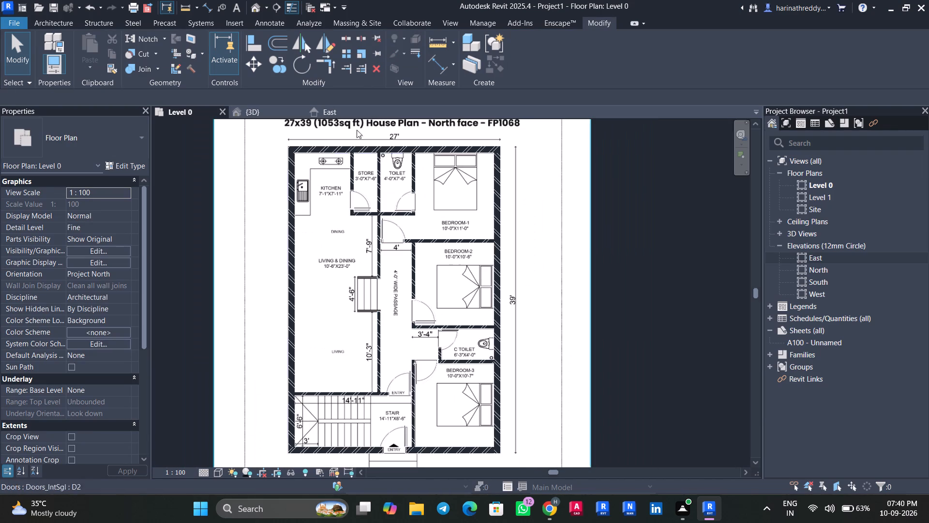
Inspect the resized D1 doors and the new D2 doors in the 3D view.
click(269, 115)
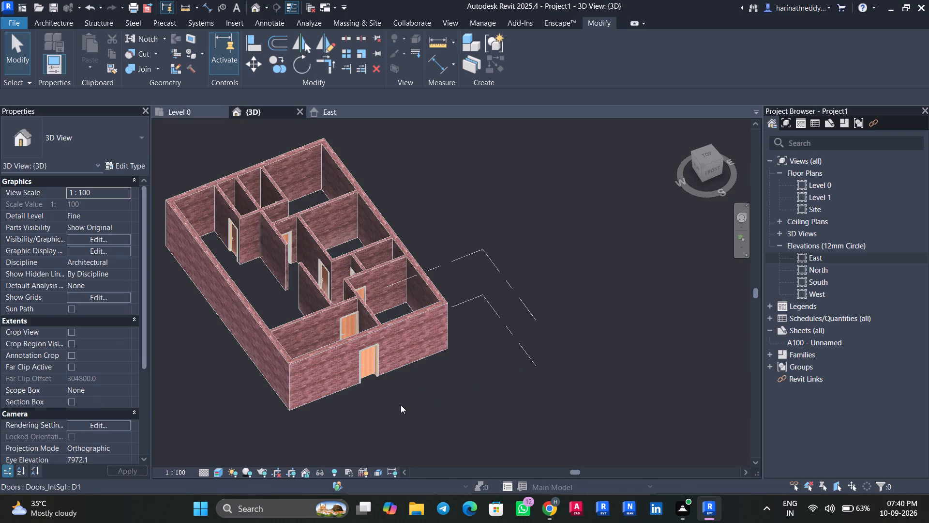
shift+middle_drag(383, 411, 444, 378)
scroll(343, 310, up, 5)
middle_drag(250, 409, 493, 440)
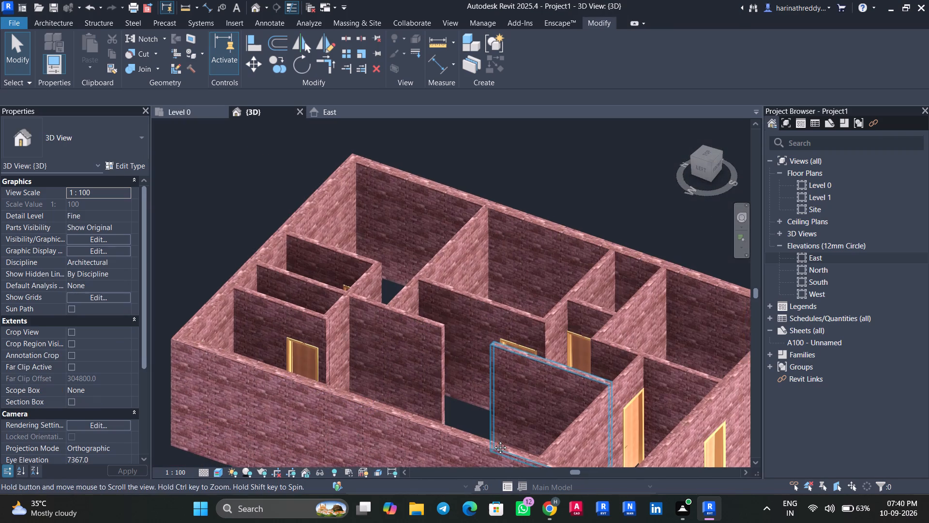
middle_drag(493, 440, 493, 441)
shift+middle_drag(401, 377, 374, 431)
scroll(444, 367, down, 5)
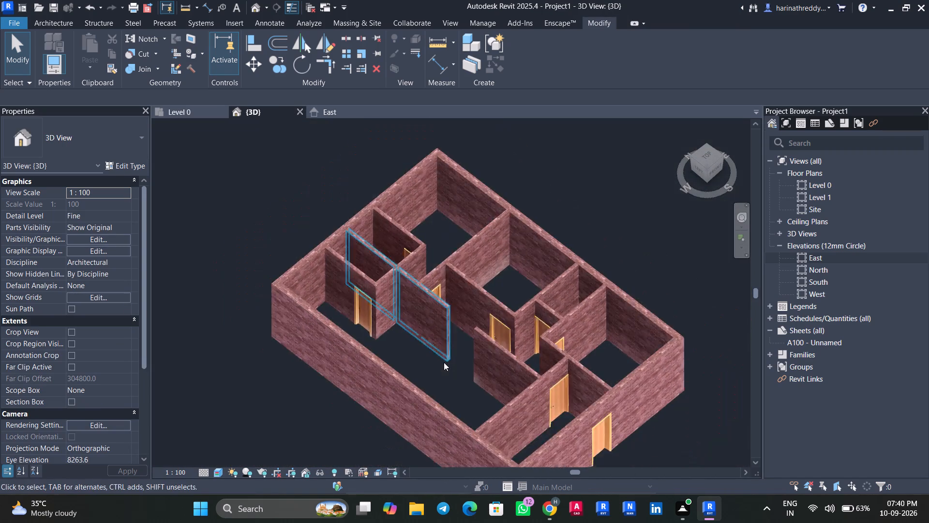
Examine the Level 0 floor plan, from the kitchen and store down through the passage to the C TOILET.
scroll(444, 362, down, 1)
click(191, 105)
click(189, 113)
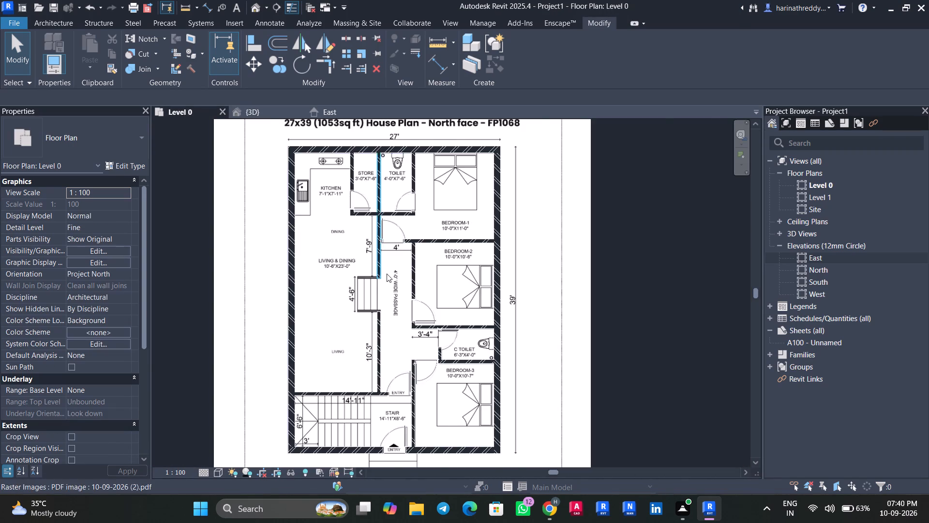
scroll(368, 257, up, 4)
scroll(331, 232, up, 1)
middle_drag(330, 232, 365, 363)
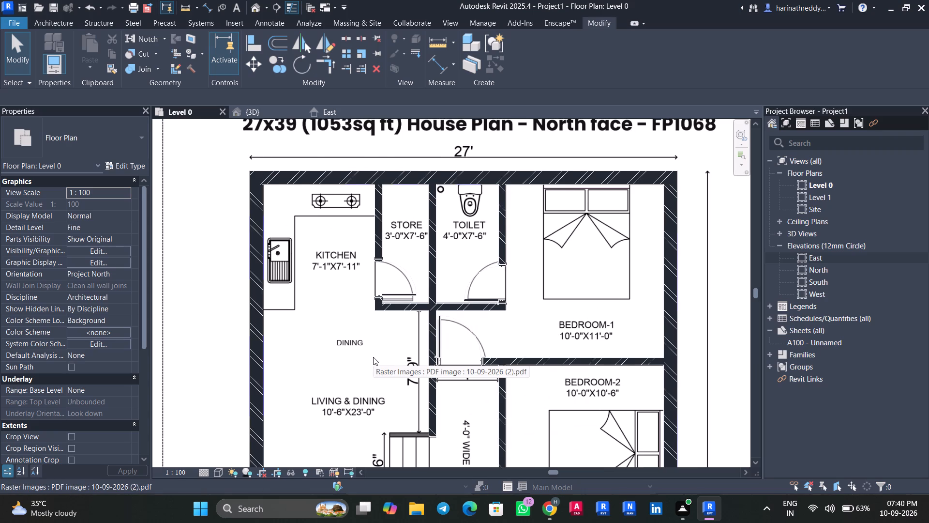
middle_drag(373, 357, 358, 258)
middle_drag(345, 287, 338, 214)
scroll(345, 282, up, 1)
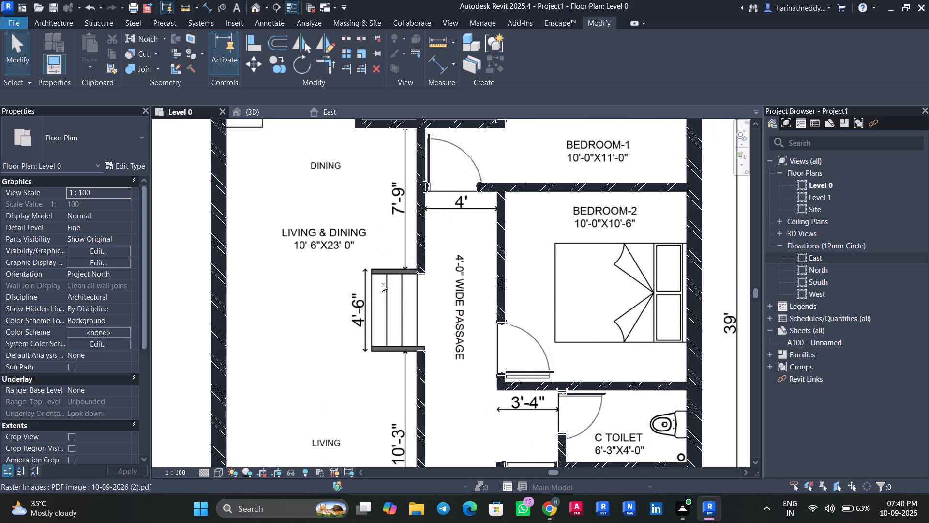
middle_drag(497, 392, 462, 277)
scroll(448, 334, down, 8)
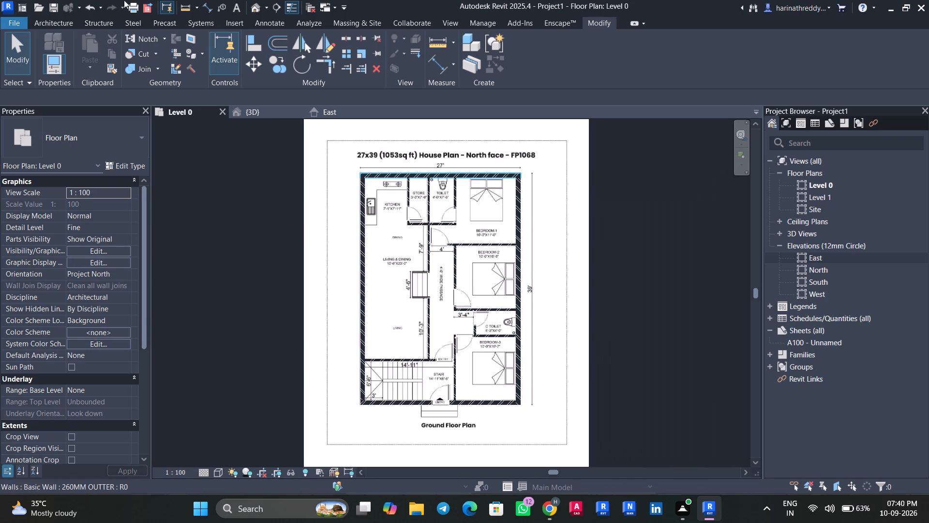
Start an architectural floor on Level 0 and duplicate the Floor_Timber_22Cbd-225Joist type as FLOOR 150MM.
click(68, 20)
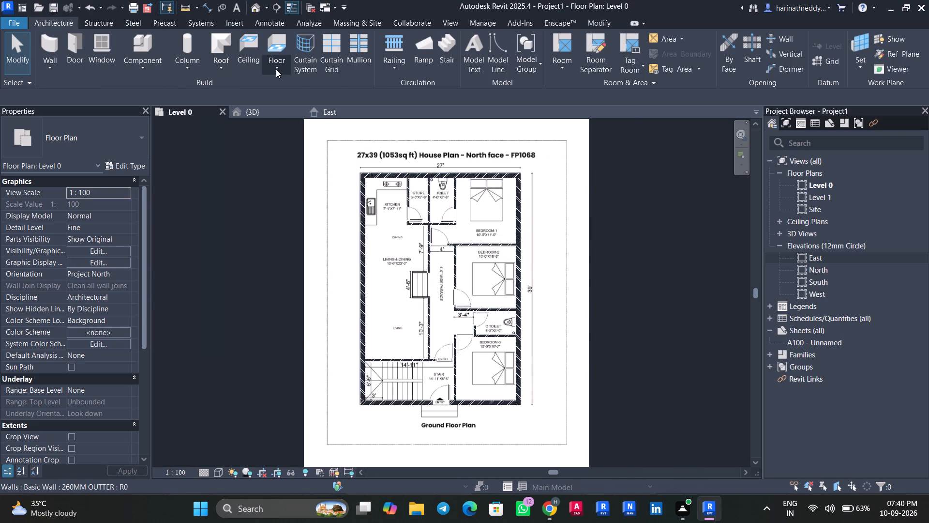
click(276, 69)
click(278, 92)
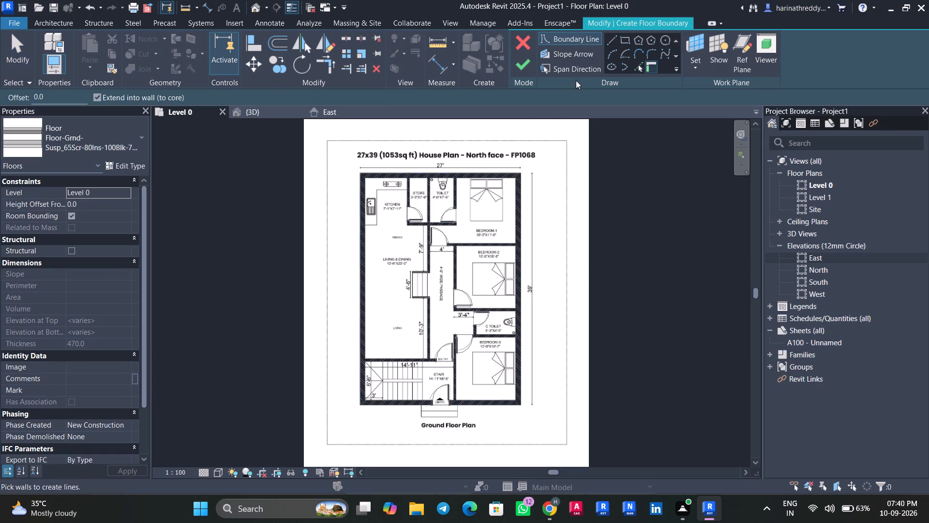
click(52, 163)
click(59, 153)
click(59, 153)
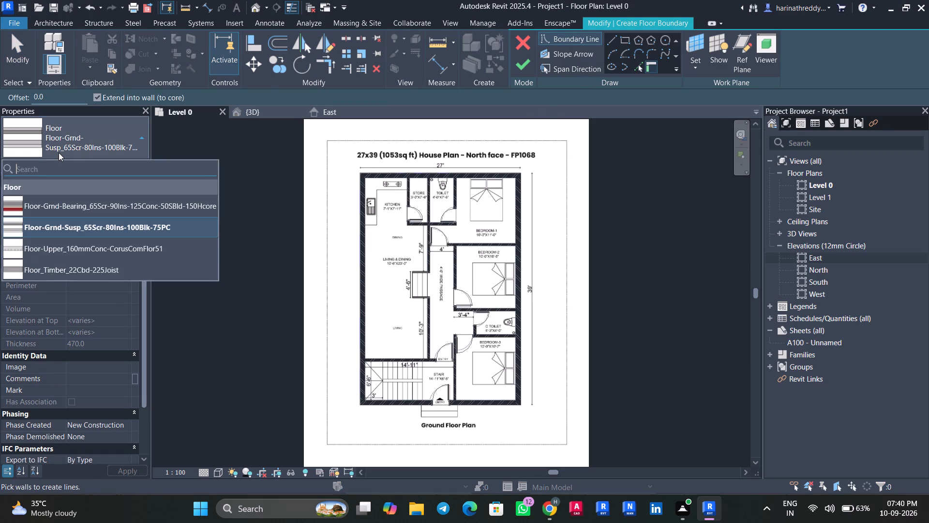
click(59, 153)
click(121, 143)
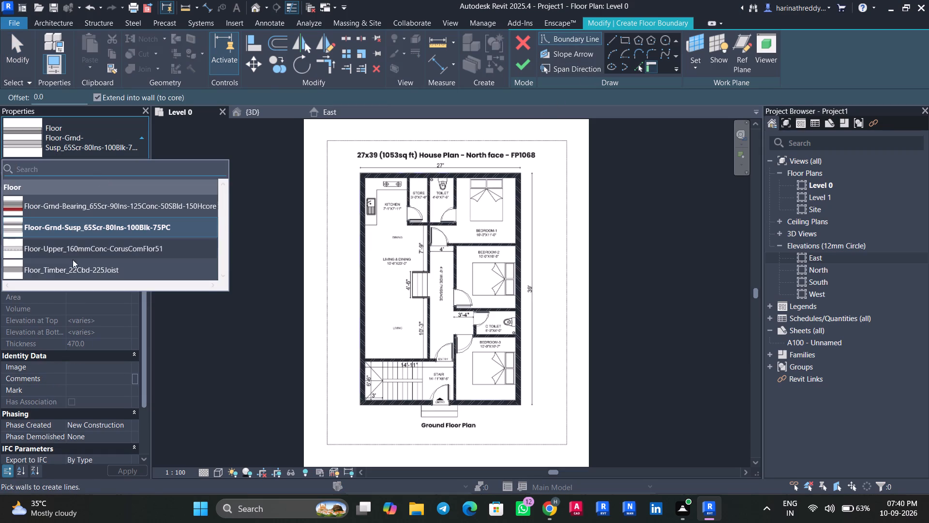
click(71, 270)
click(130, 171)
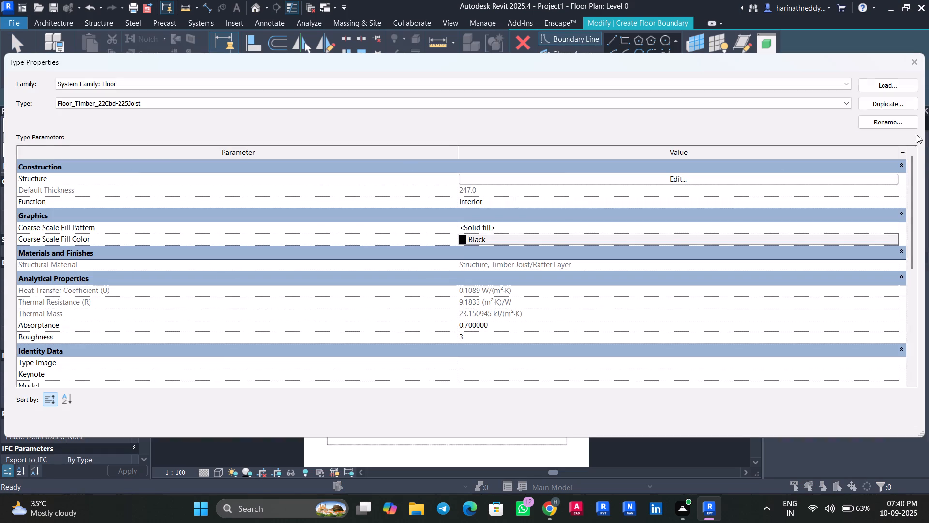
click(892, 106)
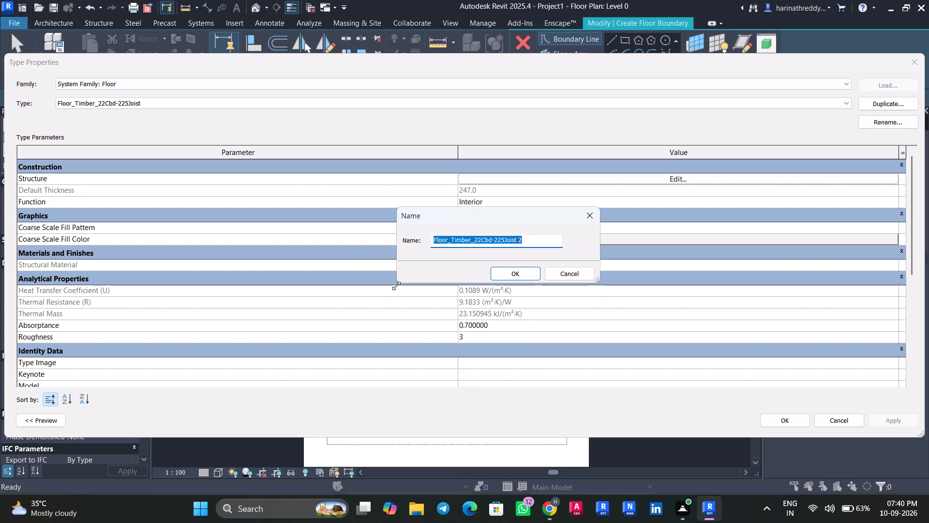
text(FLO)
text(OR)
key(space)
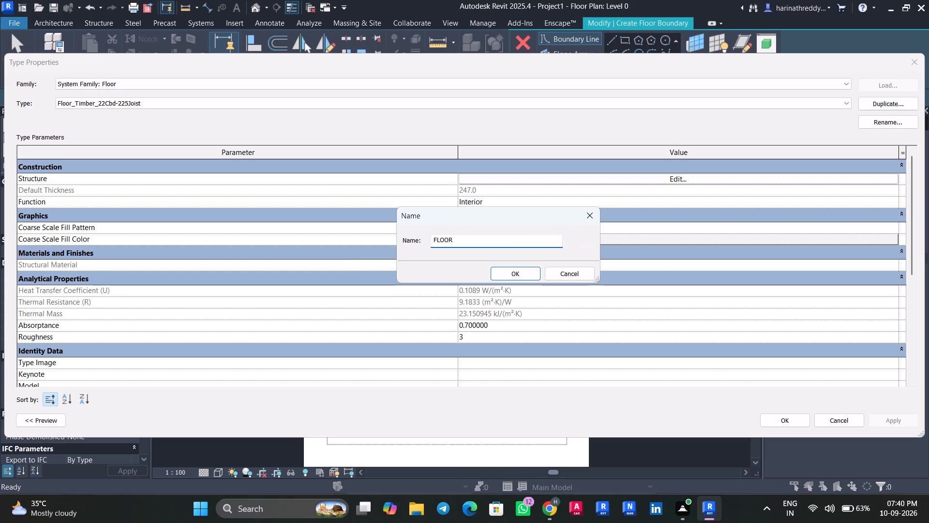
text(150MM)
key(Return)
Set the FLOOR 150MM type's timber joist structure layer to a thickness of 128 mm.
click(564, 177)
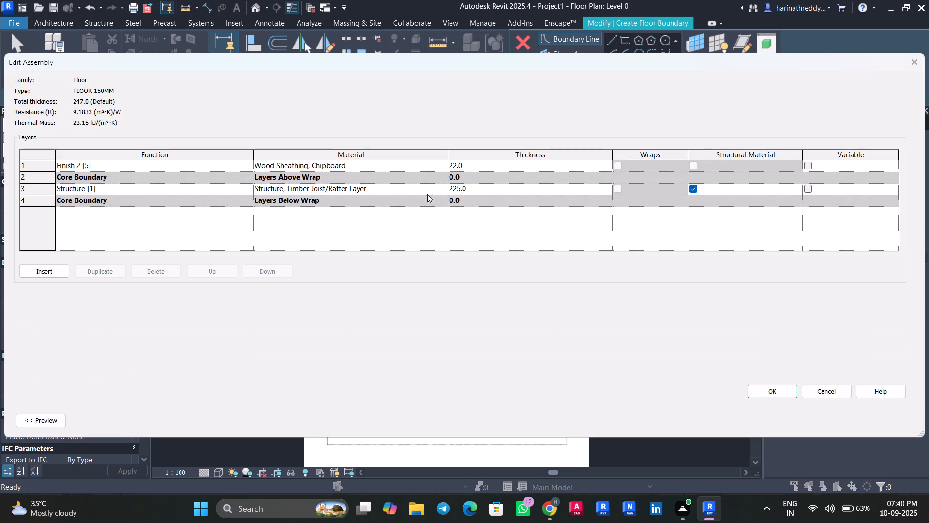
double_click(472, 188)
drag(472, 188, 449, 189)
text(150)
drag(469, 186, 446, 193)
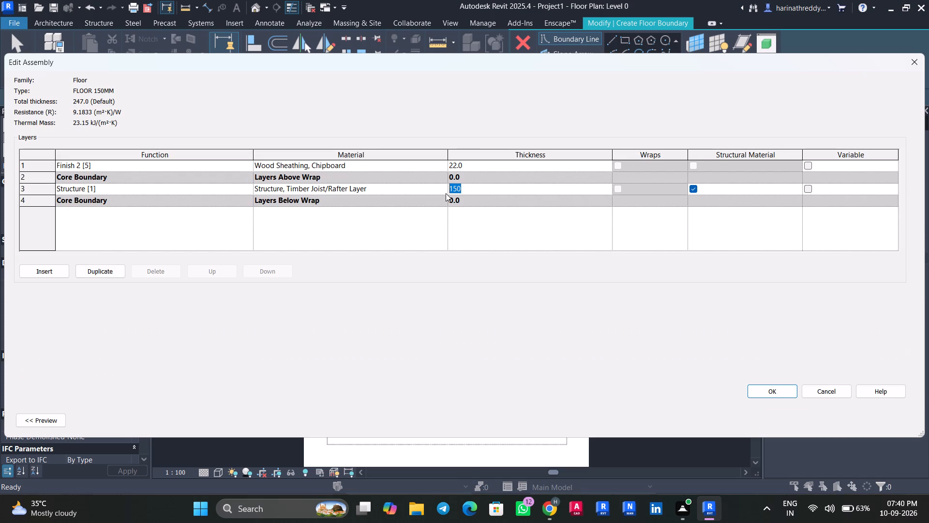
text(128)
click(781, 395)
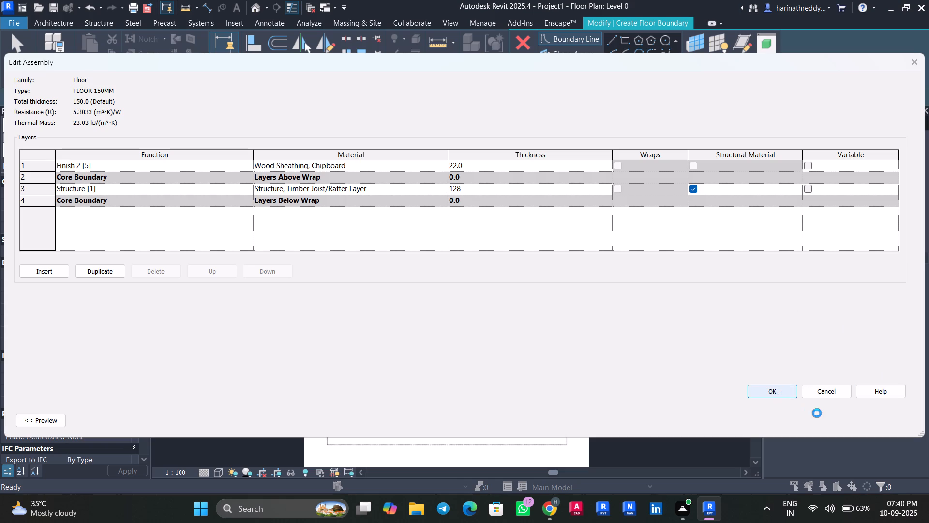
click(883, 421)
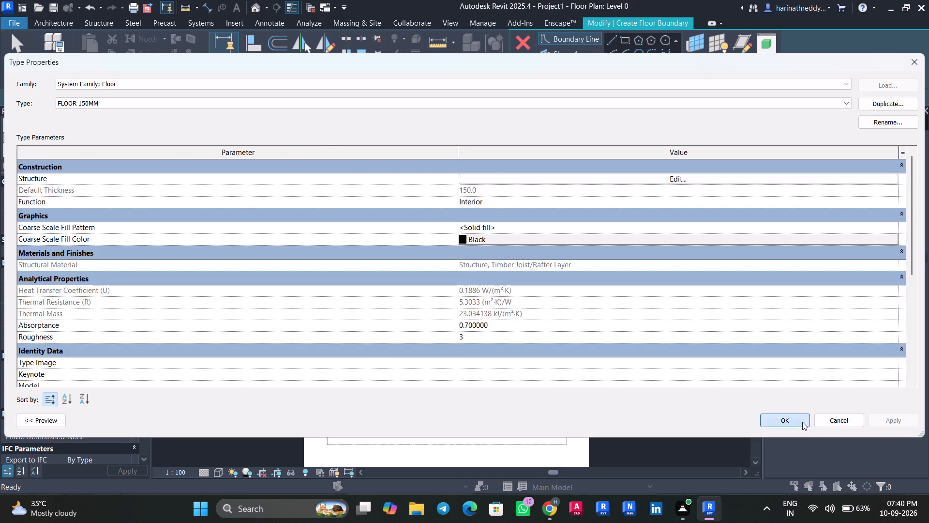
click(802, 422)
Sketch a rectangular floor boundary along the outer walls' inner faces, from the kitchen corner to the opposite BEDROOM-3 corner.
scroll(373, 174, up, 3)
scroll(373, 174, down, 1)
scroll(373, 174, up, 1)
click(620, 42)
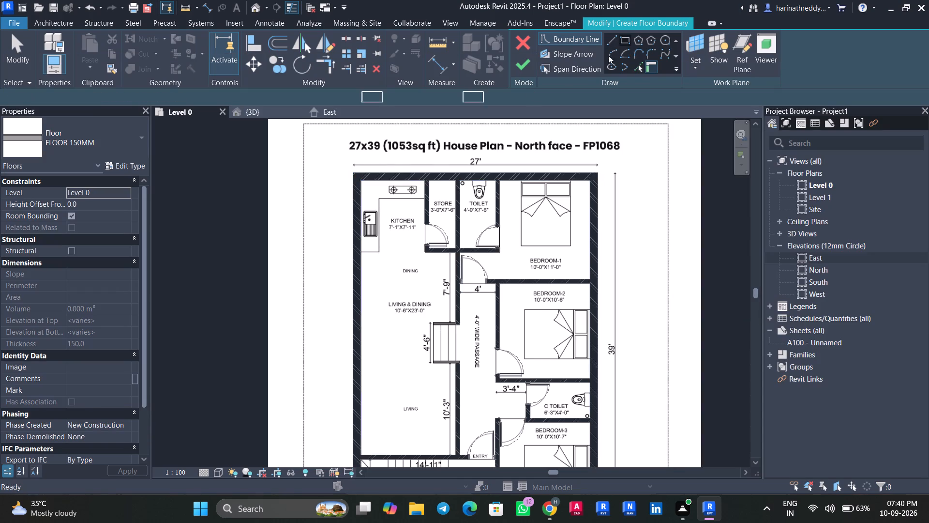
click(360, 180)
middle_drag(458, 323, 417, 105)
click(546, 298)
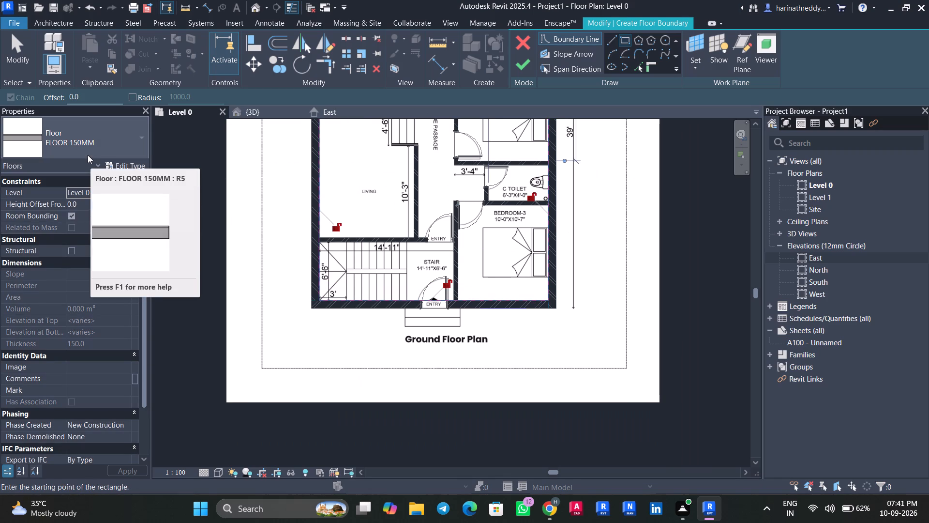
Set the floor's height offset from Level 0 to 150 mm and finish the floor sketch.
scroll(222, 211, down, 4)
middle_drag(307, 230, 334, 361)
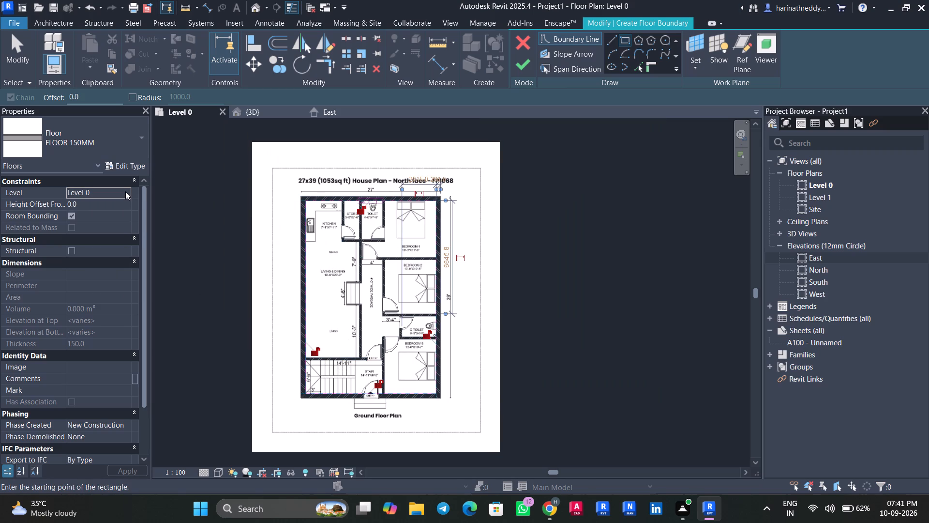
click(106, 205)
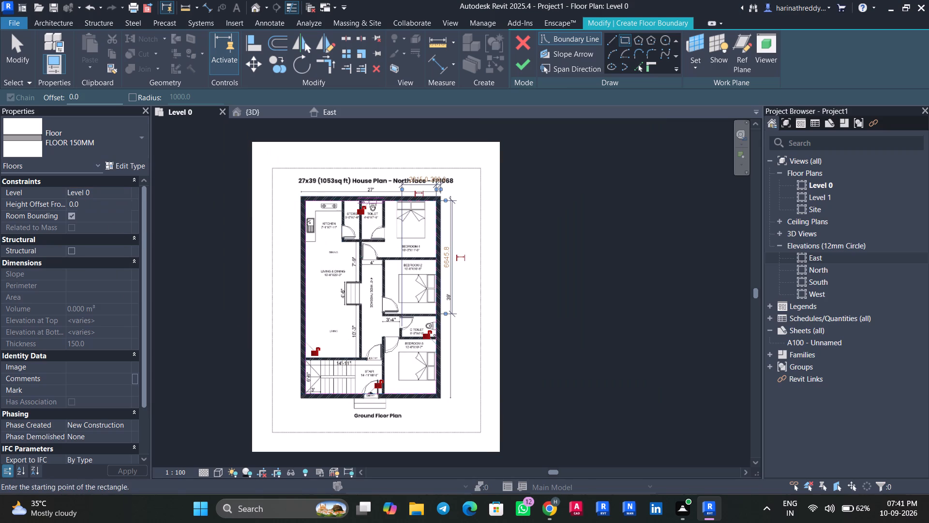
text(150)
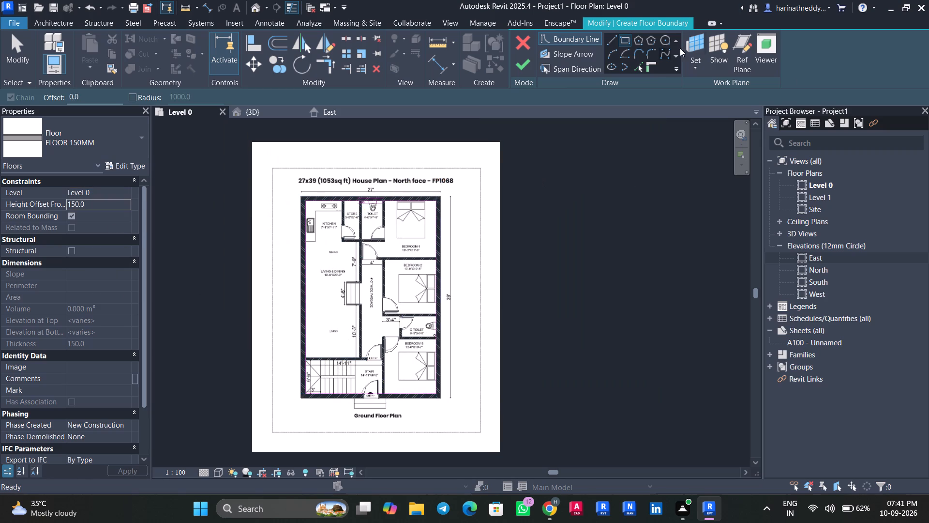
click(522, 65)
key(Escape)
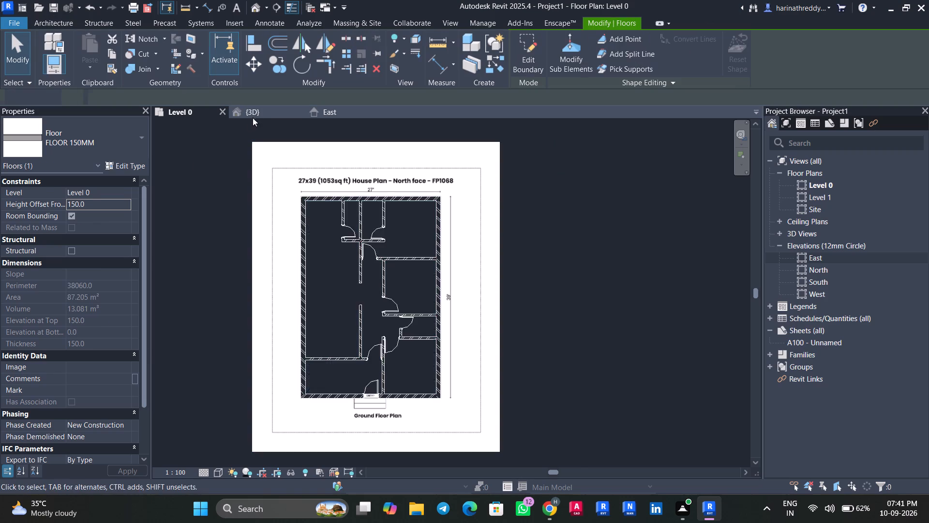
Inspect the new floor across the rooms and door openings in the 3D view, and check the East elevation.
click(258, 113)
scroll(470, 420, down, 1)
scroll(474, 406, up, 2)
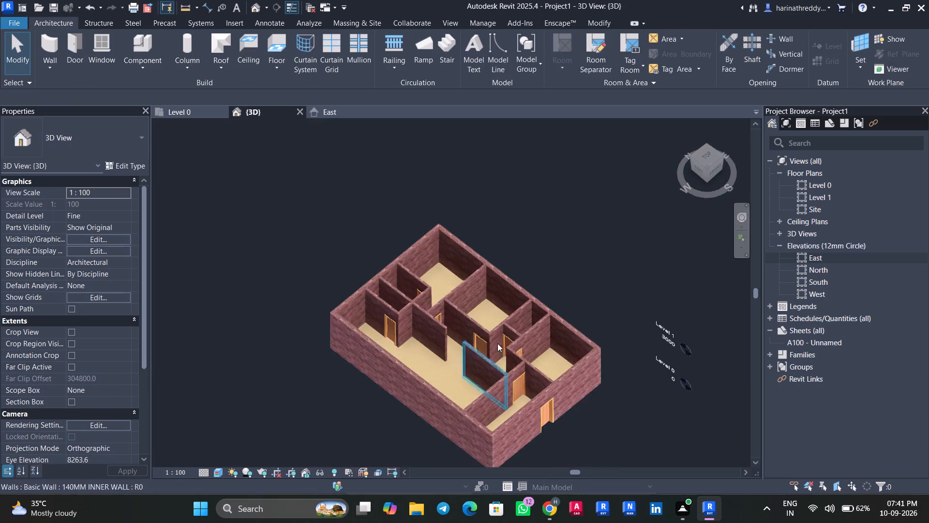
scroll(497, 343, up, 1)
scroll(498, 339, down, 1)
scroll(498, 339, up, 10)
middle_drag(656, 423, 595, 185)
scroll(656, 423, up, 1)
scroll(547, 374, down, 2)
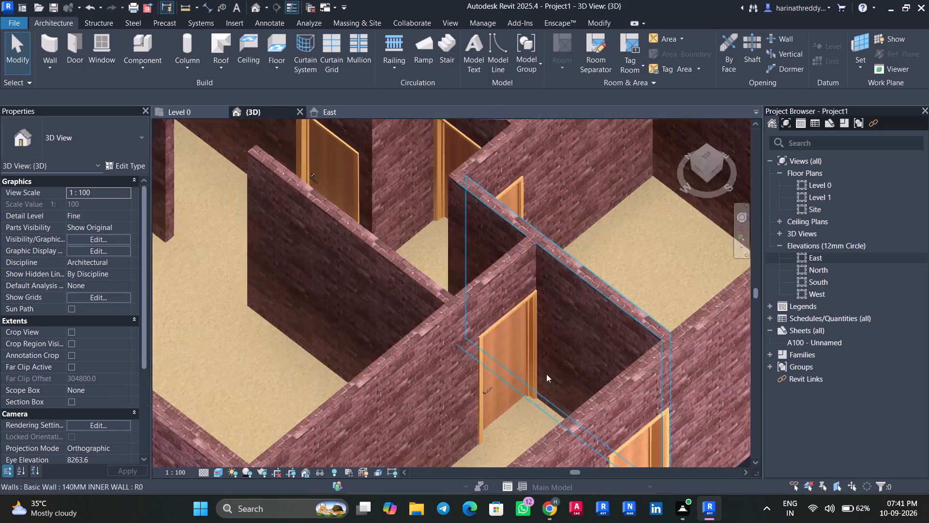
scroll(546, 374, down, 1)
middle_drag(545, 370, 508, 361)
scroll(576, 212, up, 1)
scroll(525, 299, down, 1)
scroll(508, 361, up, 1)
scroll(290, 241, down, 1)
scroll(290, 241, up, 1)
scroll(290, 241, down, 2)
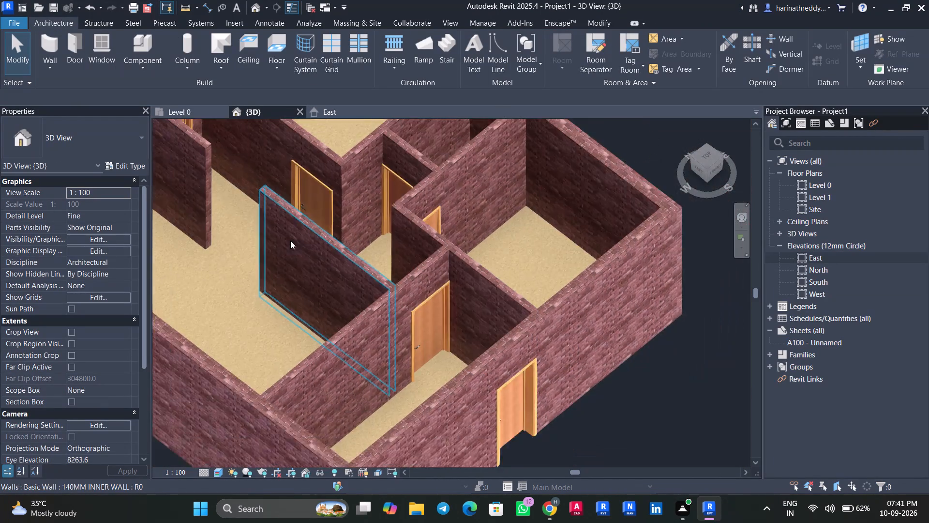
scroll(290, 241, down, 4)
click(287, 235)
key(Escape)
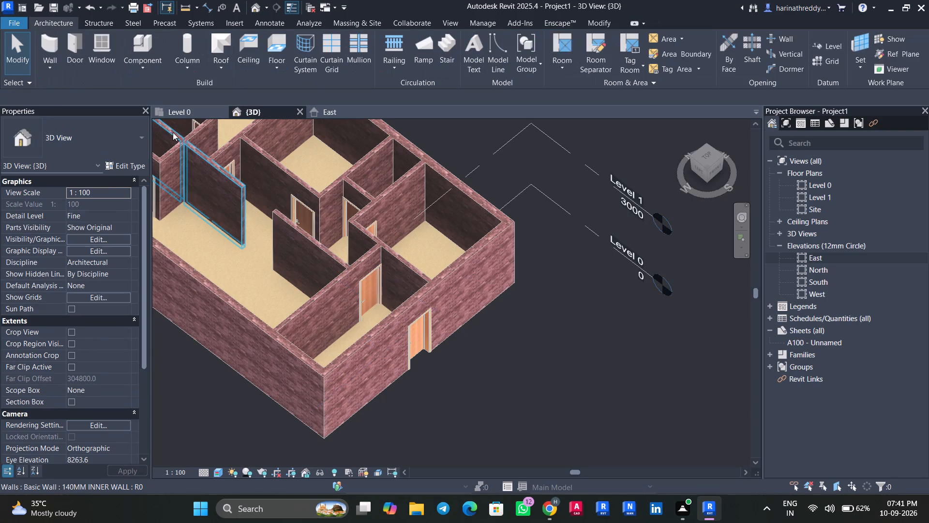
key(Escape)
click(321, 115)
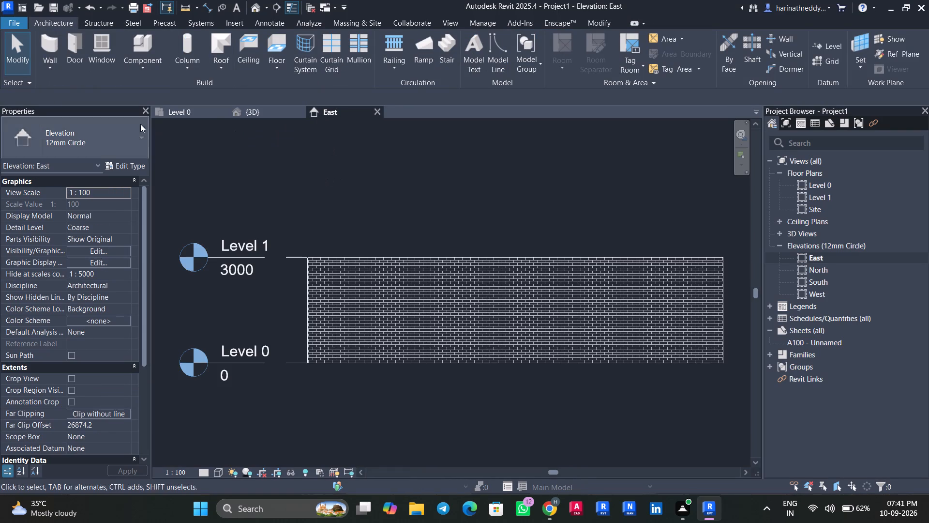
Set the PDF plan image's draw layer to Foreground in the Level 0 floor plan.
click(169, 112)
scroll(335, 304, up, 9)
scroll(370, 312, down, 7)
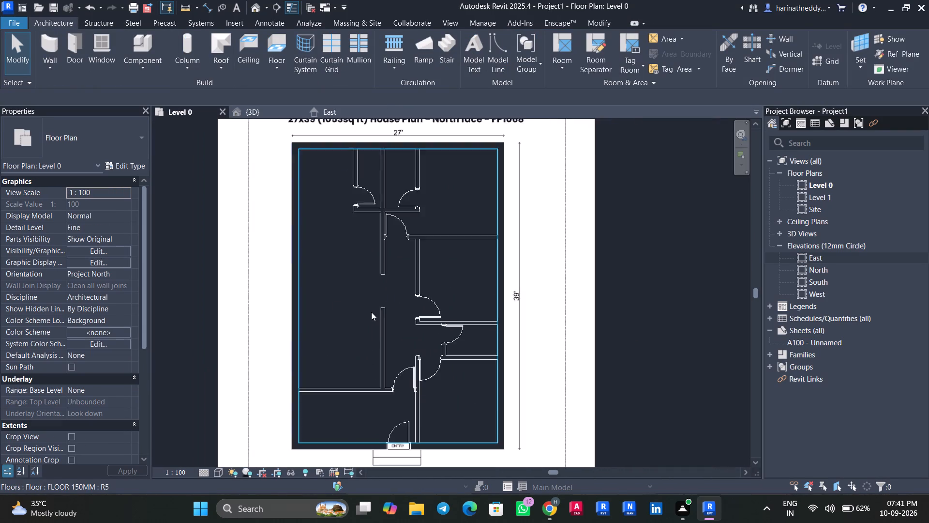
scroll(371, 312, down, 2)
scroll(371, 312, up, 1)
scroll(371, 312, down, 2)
click(319, 307)
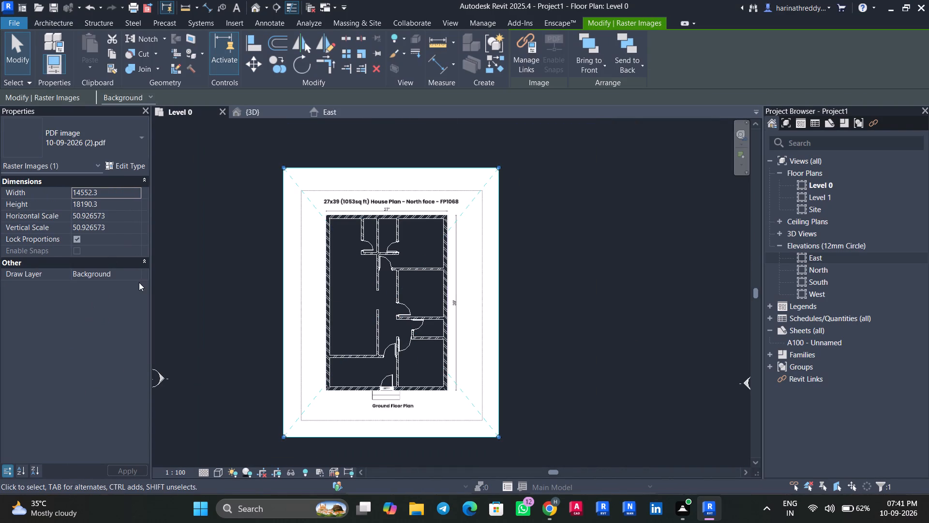
click(141, 270)
click(137, 274)
click(113, 293)
Examine the PDF plan's outer walls and rooms on Level 0, from the kitchen down to the stair and BEDROOM-3.
scroll(376, 251, up, 4)
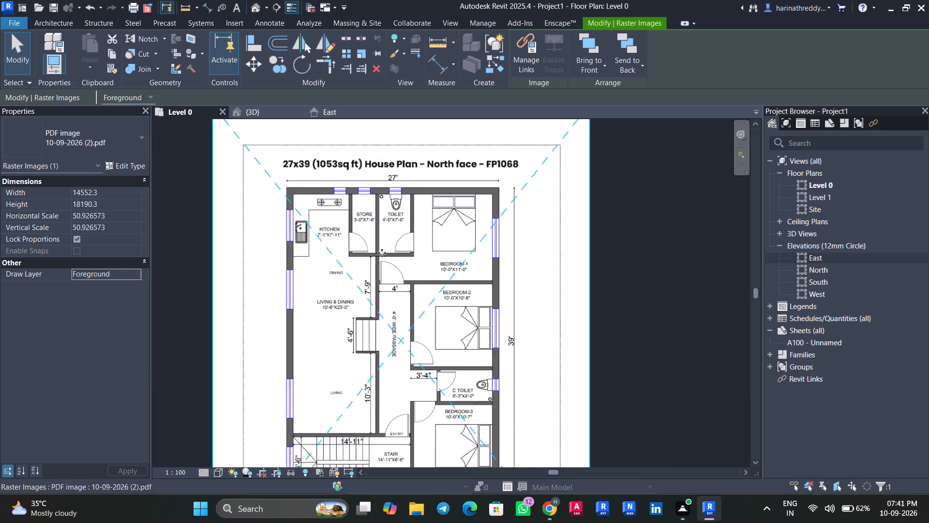
scroll(382, 253, up, 4)
scroll(436, 311, down, 1)
scroll(436, 311, up, 1)
scroll(436, 311, down, 2)
middle_drag(436, 311, 466, 234)
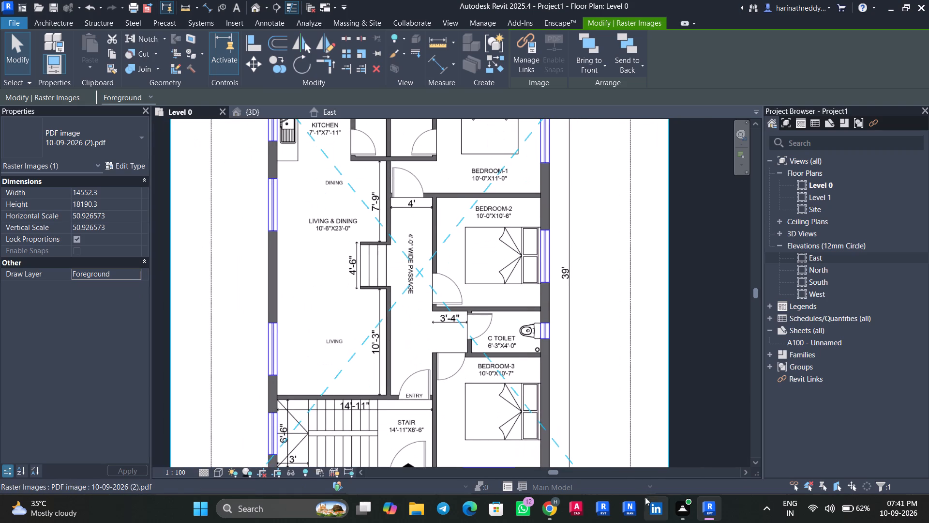
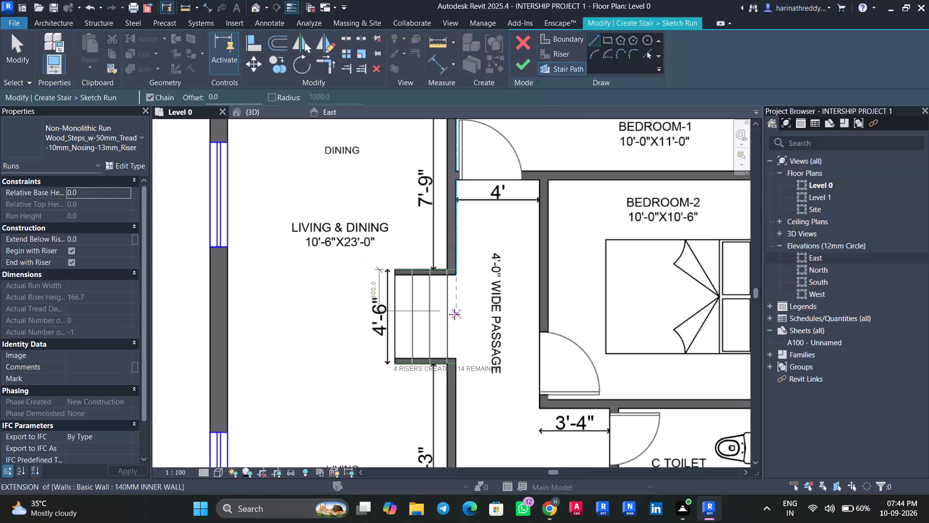
Draw the stair path along the middle of the 4'-6" steps between LIVING & DINING and the passage, and finish the run sketch.
scroll(454, 314, up, 1)
scroll(454, 314, down, 1)
click(446, 319)
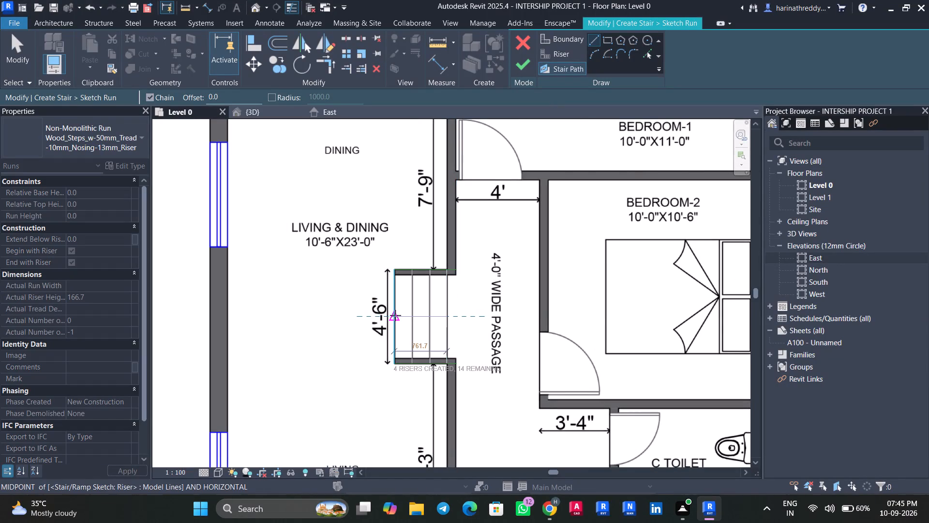
click(395, 315)
click(521, 65)
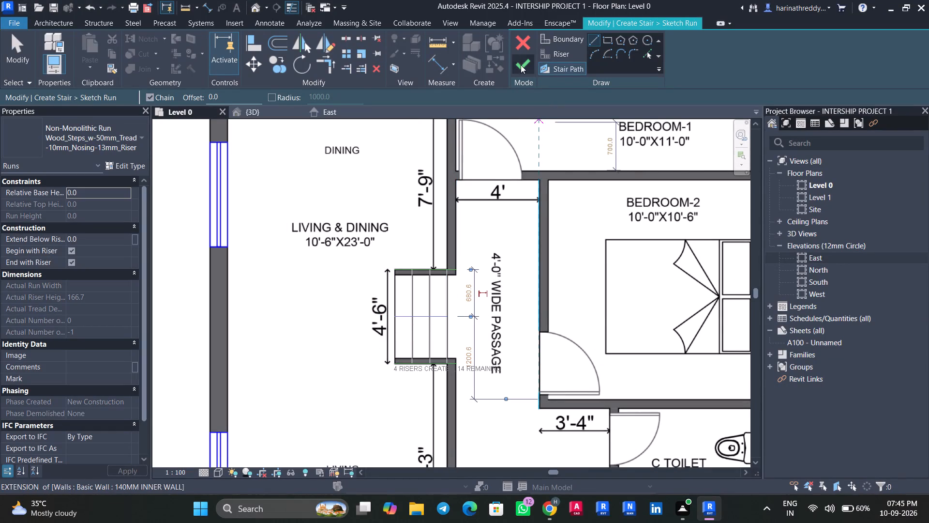
Examine the new four-riser run from several angles in the 3D view, including its position between the living room and passage.
click(264, 117)
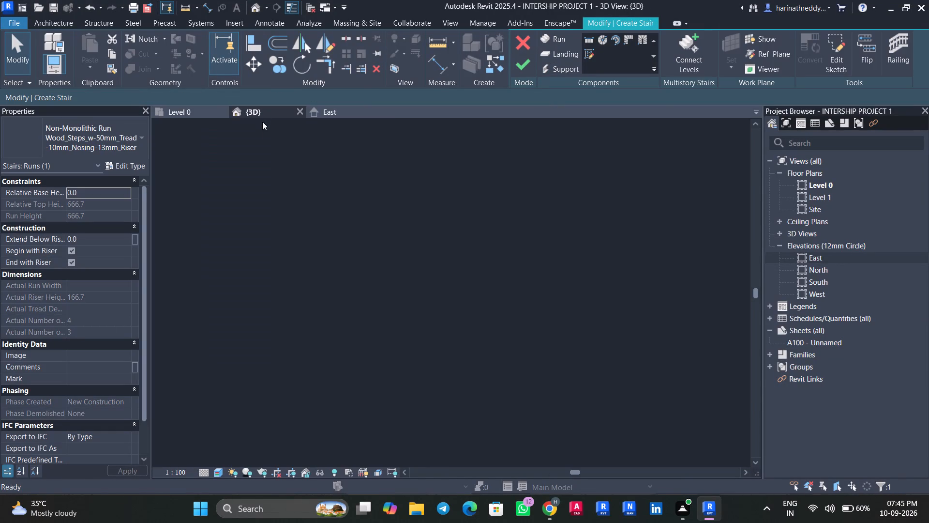
scroll(269, 263, up, 5)
scroll(257, 295, down, 1)
scroll(257, 295, up, 1)
key(Escape)
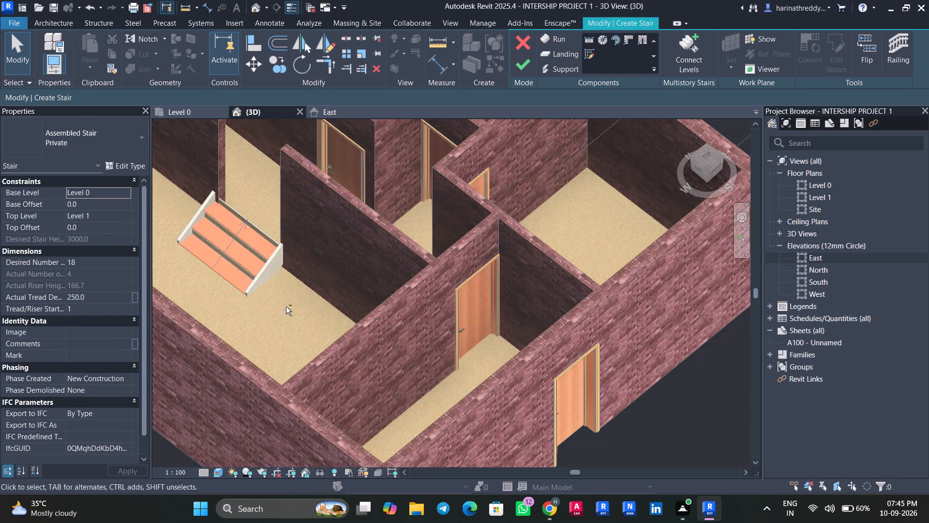
shift+middle_drag(285, 307, 249, 269)
middle_drag(277, 184, 260, 268)
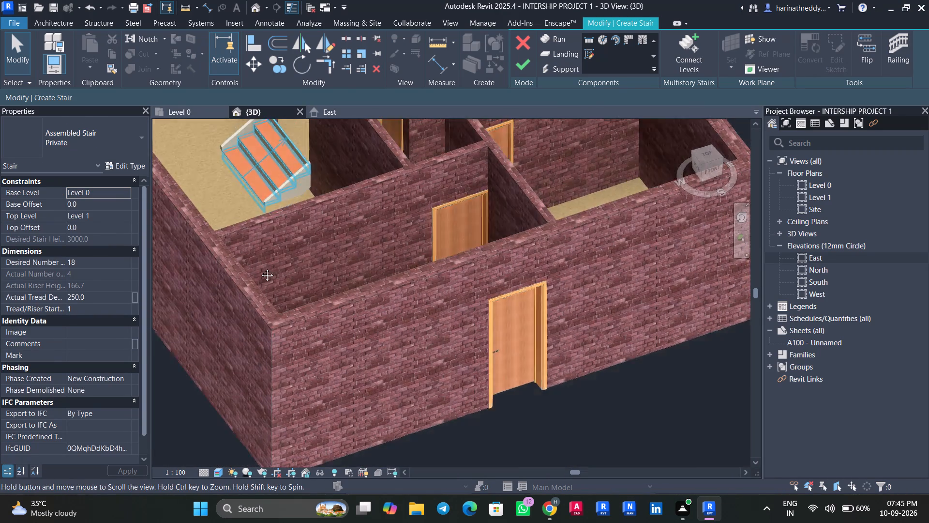
middle_drag(260, 268, 247, 323)
scroll(247, 323, up, 1)
scroll(248, 261, up, 2)
scroll(248, 261, down, 1)
scroll(248, 261, up, 3)
scroll(243, 329, down, 3)
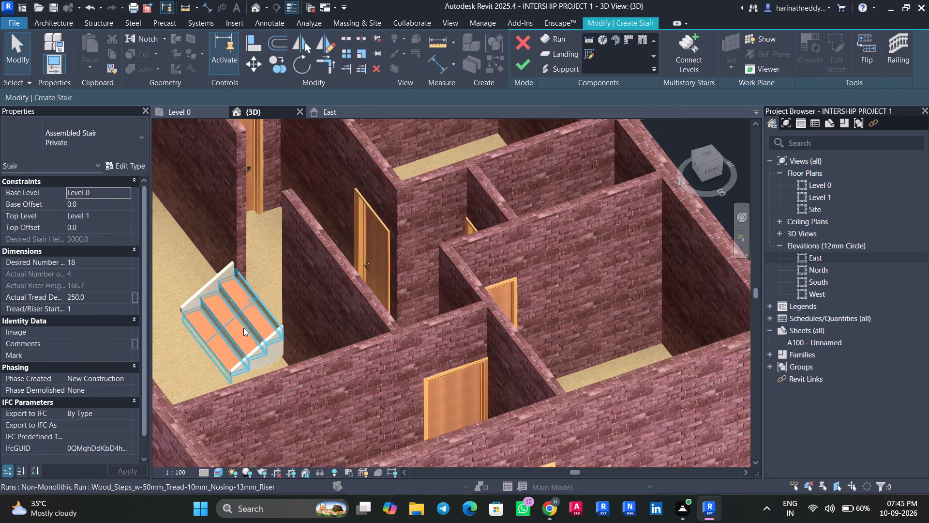
scroll(243, 328, down, 2)
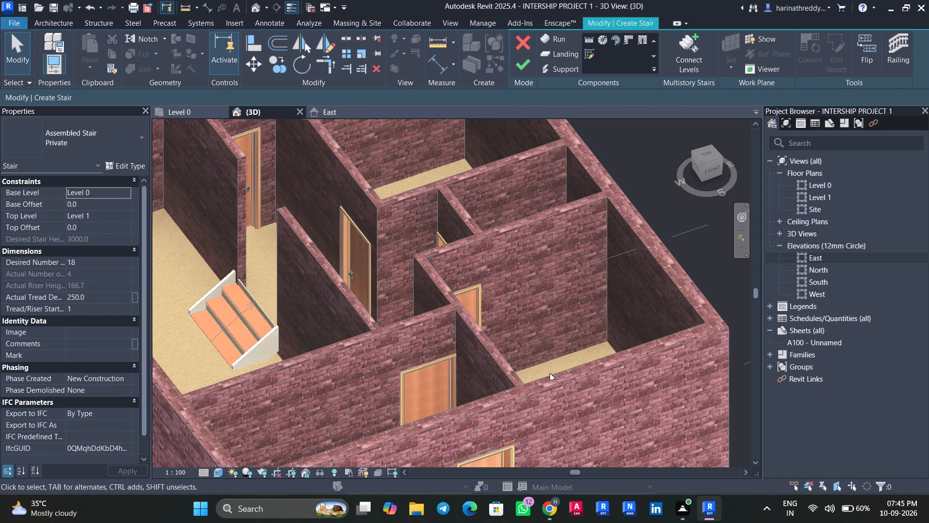
scroll(547, 369, down, 1)
middle_drag(546, 369, 490, 167)
Finish the stair between the living room and the passage.
click(519, 65)
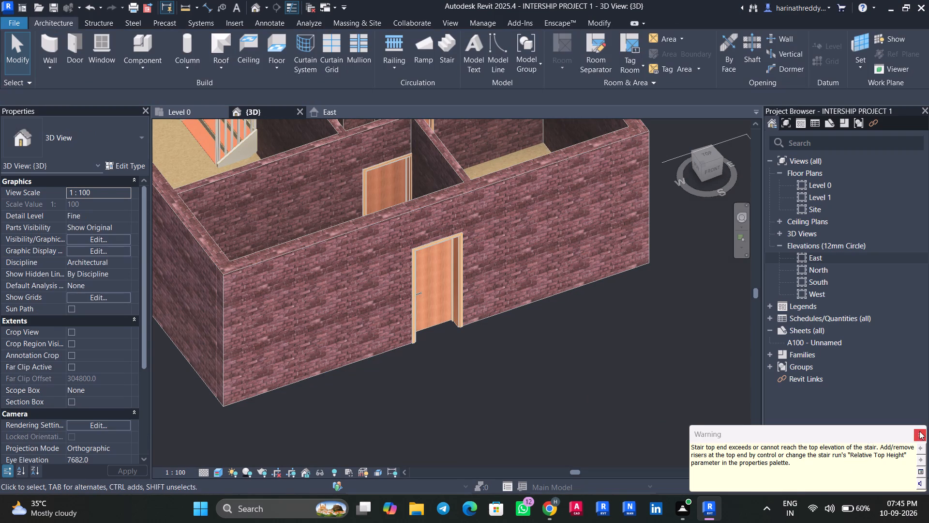
click(919, 431)
Edit the FLOOR 150MM boundary on Level 0, moving its west edge to the living-side face of the passage wall, and finish the sketch.
middle_drag(526, 328, 478, 499)
shift+middle_drag(563, 405, 528, 185)
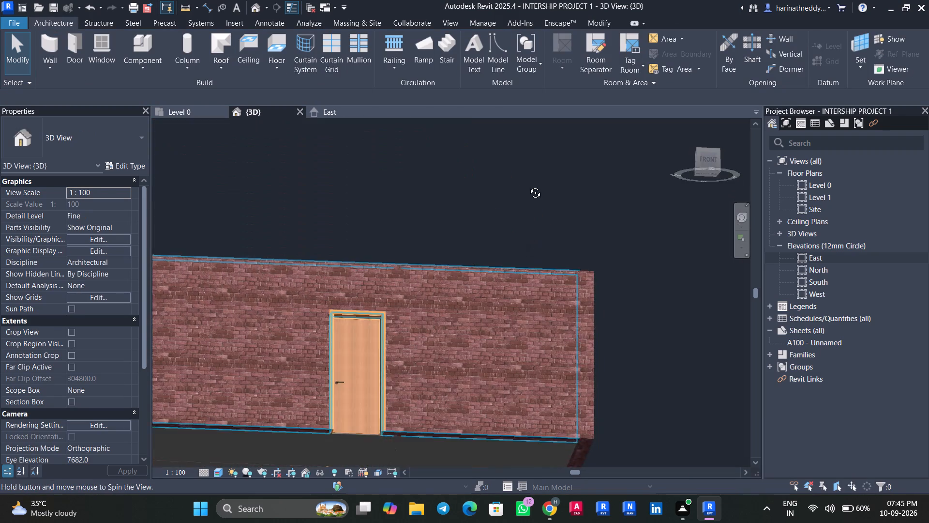
shift+middle_drag(528, 185, 528, 183)
click(508, 432)
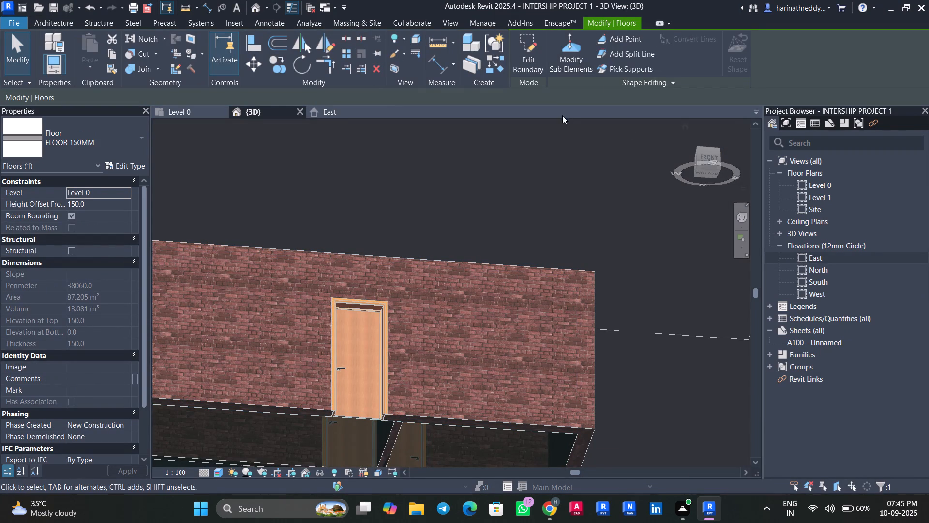
click(542, 59)
click(538, 58)
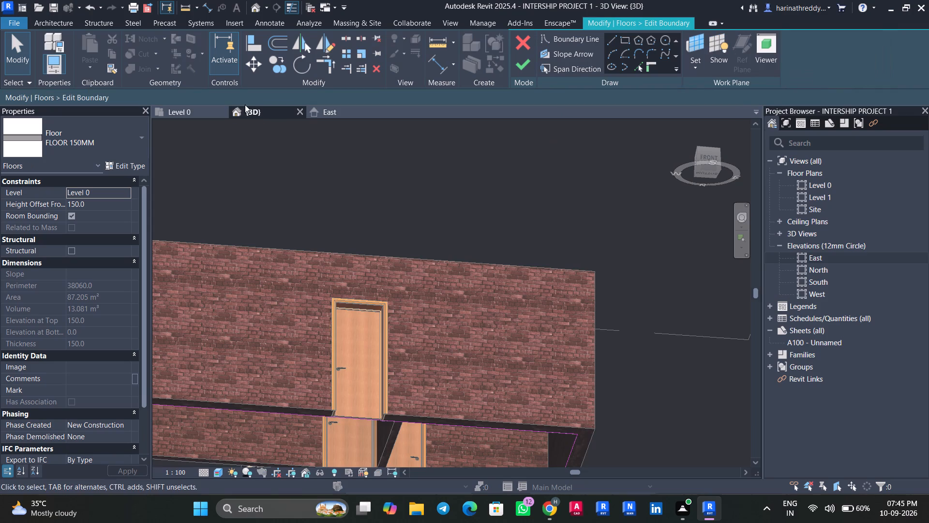
click(210, 114)
scroll(415, 331, down, 1)
scroll(415, 331, up, 1)
scroll(415, 331, down, 9)
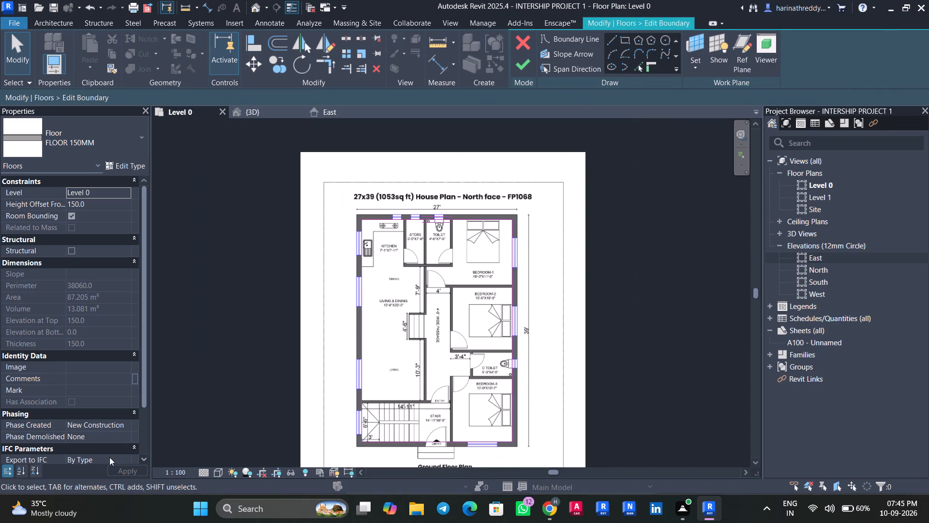
scroll(449, 312, down, 5)
scroll(442, 298, up, 2)
scroll(442, 298, down, 1)
scroll(442, 298, up, 8)
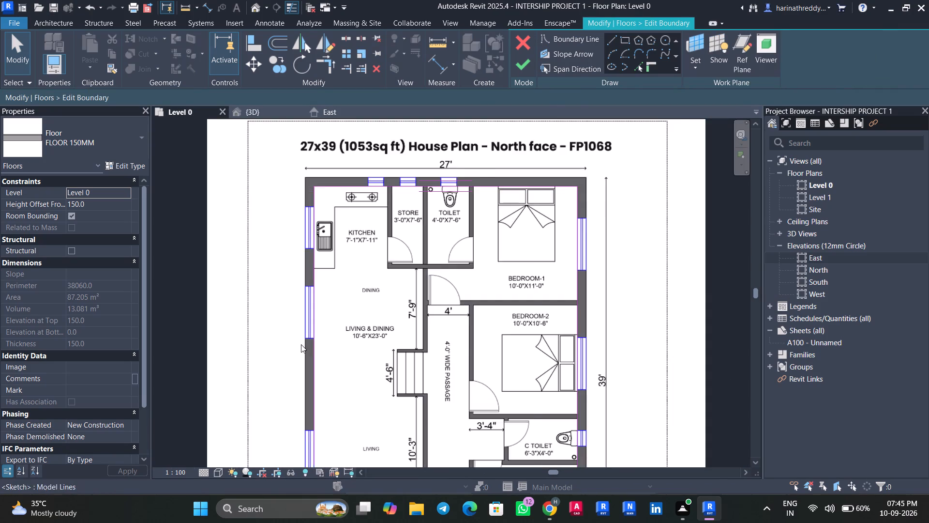
scroll(300, 344, up, 3)
click(317, 320)
drag(319, 323, 483, 319)
middle_drag(455, 273, 436, 313)
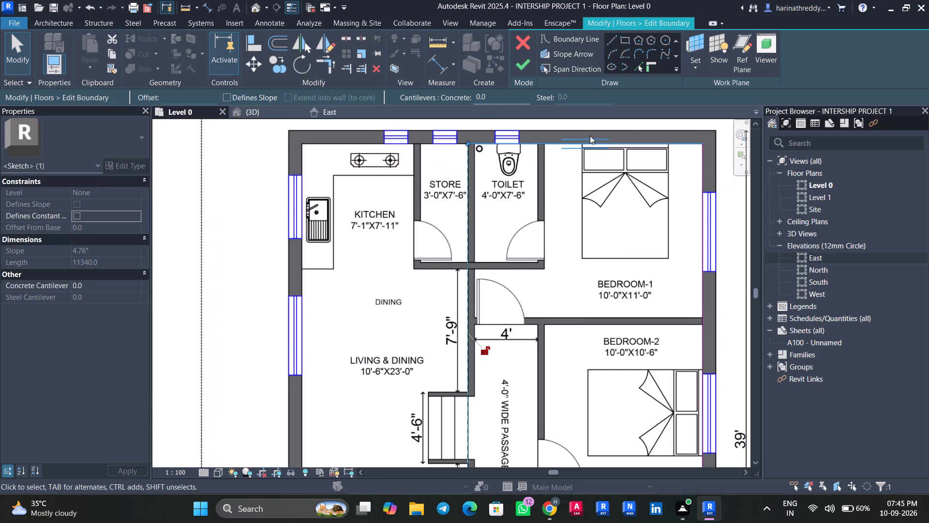
click(520, 67)
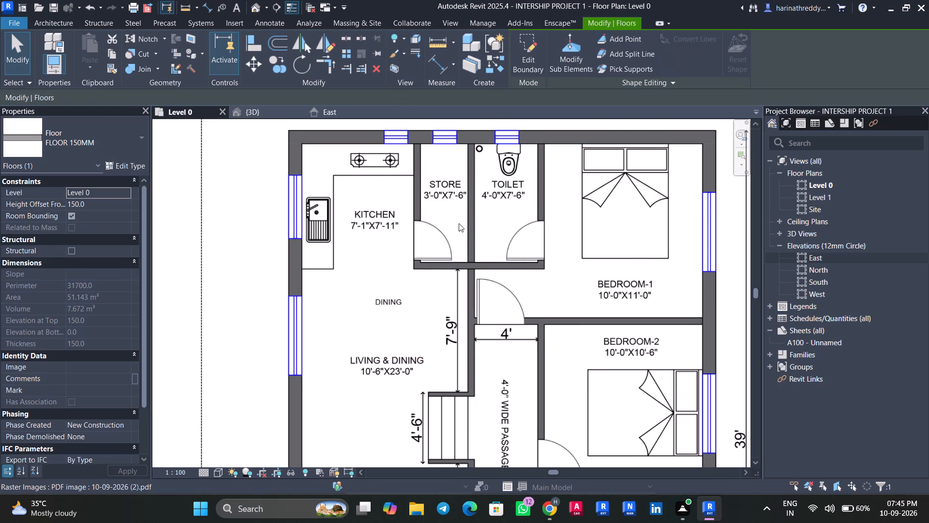
Create a separate rectangular FLOOR 150MM from the kitchen's outer-wall corner to the LIVING room's corner beside the ENTRY door.
click(76, 24)
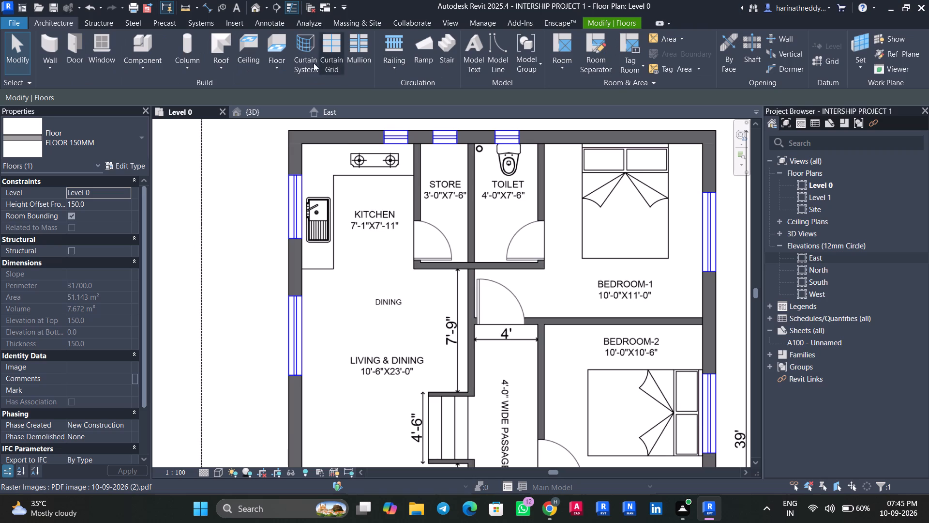
click(277, 62)
click(302, 85)
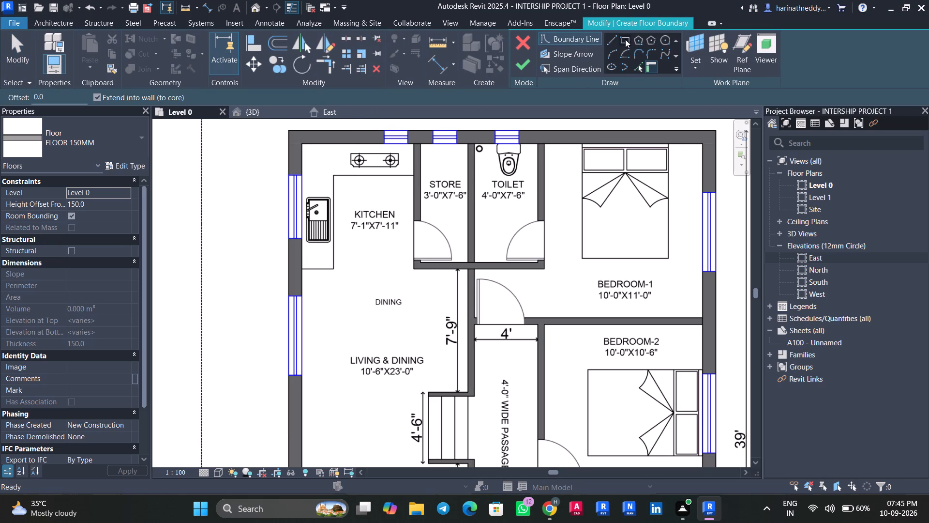
click(625, 39)
click(305, 144)
middle_drag(457, 361, 554, 110)
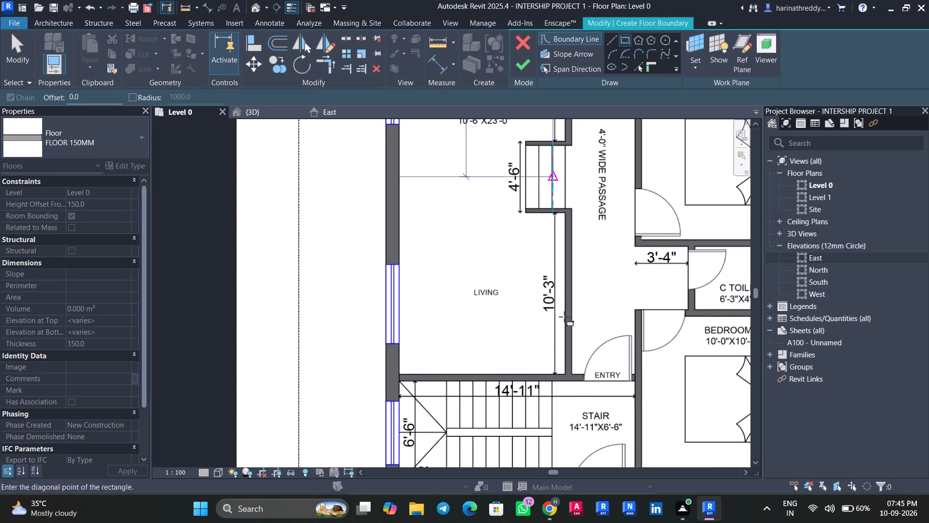
middle_drag(558, 339, 581, 190)
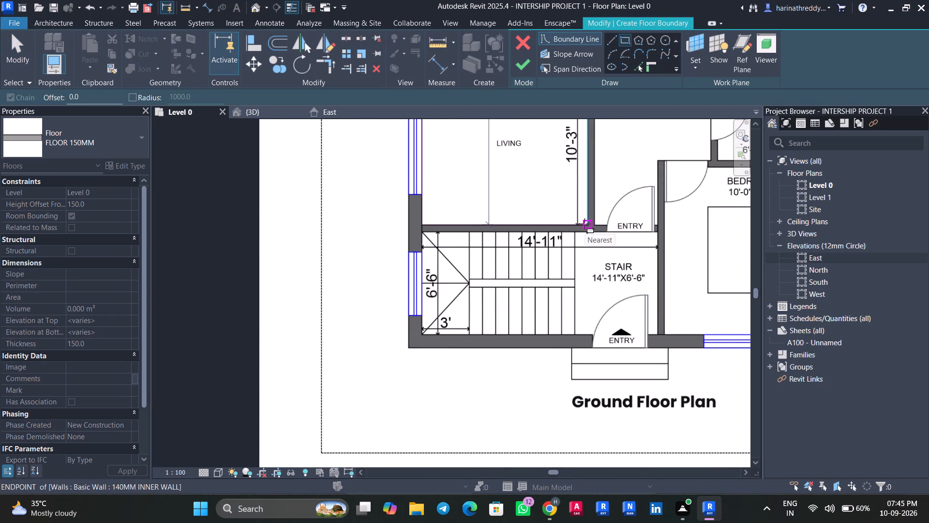
click(584, 224)
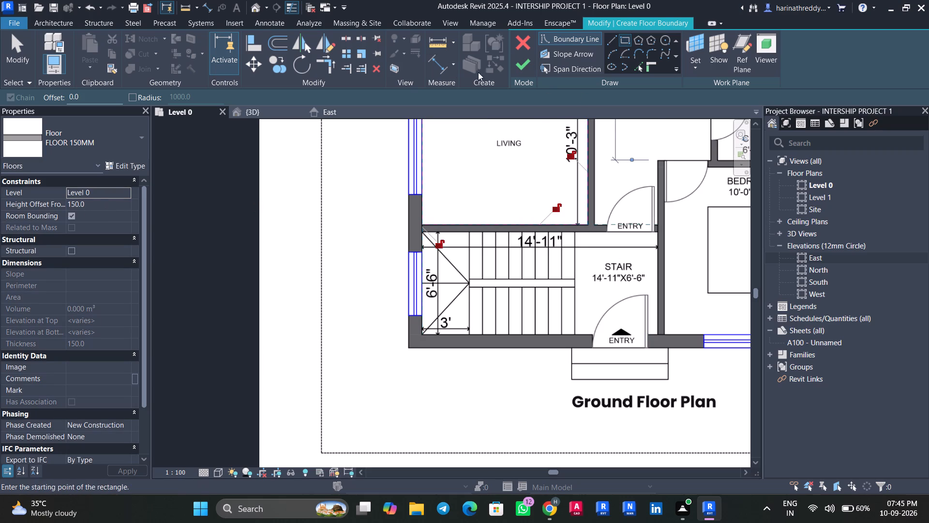
click(524, 68)
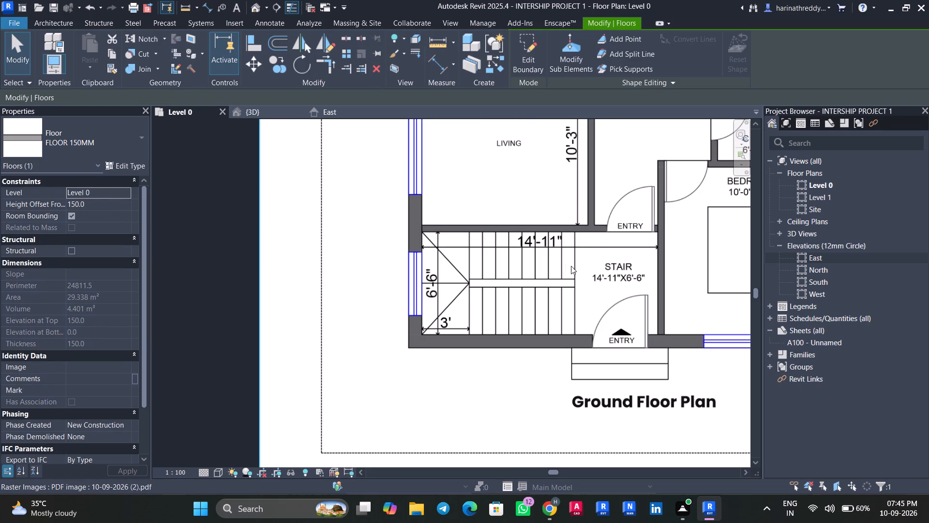
key(Escape)
key(Escape)
Examine the two separate floors and the railed steps between them in the 3D view.
click(232, 108)
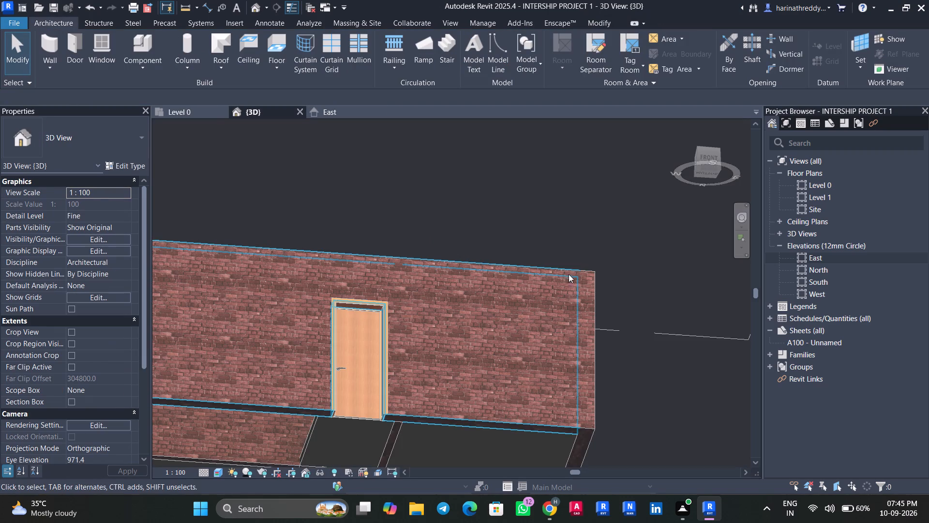
shift+middle_drag(583, 230, 575, 455)
scroll(590, 352, down, 5)
shift+middle_drag(583, 345, 635, 428)
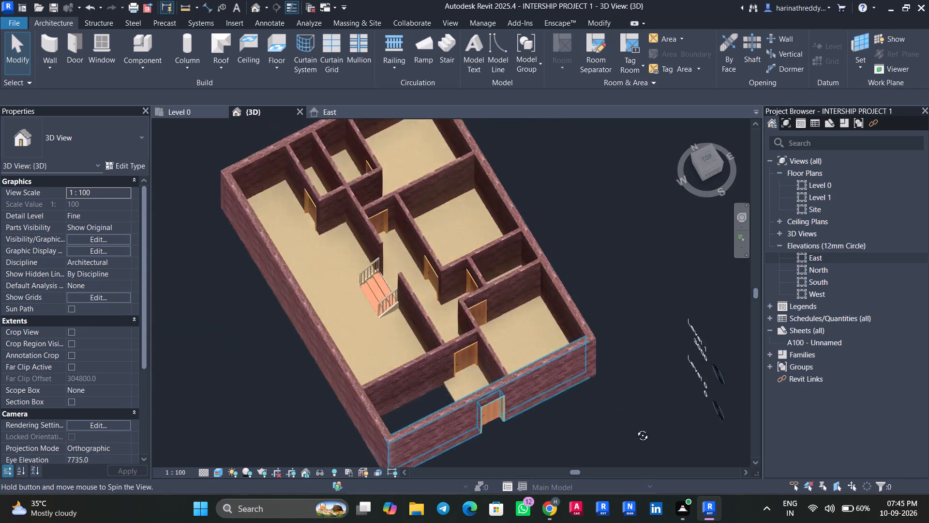
shift+middle_drag(635, 428, 684, 390)
click(395, 428)
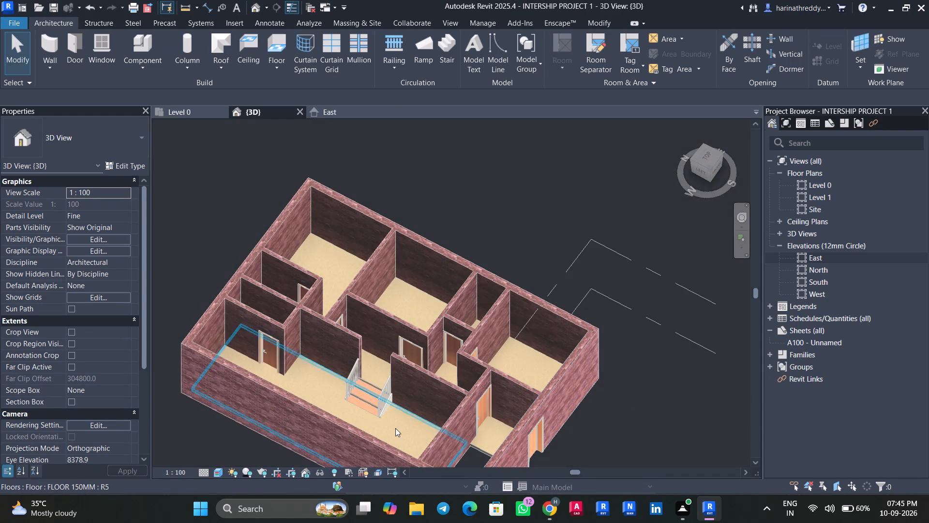
scroll(395, 428, up, 5)
scroll(395, 428, down, 1)
scroll(395, 428, up, 2)
key(Escape)
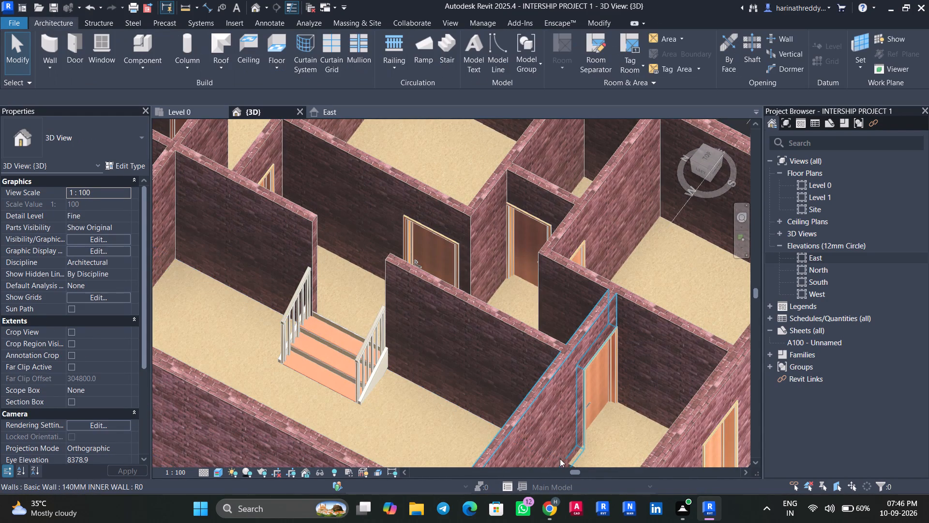
Set the height offset from Level 0 of the passage and bedroom floor to 400 mm.
middle_drag(576, 463, 561, 416)
click(562, 416)
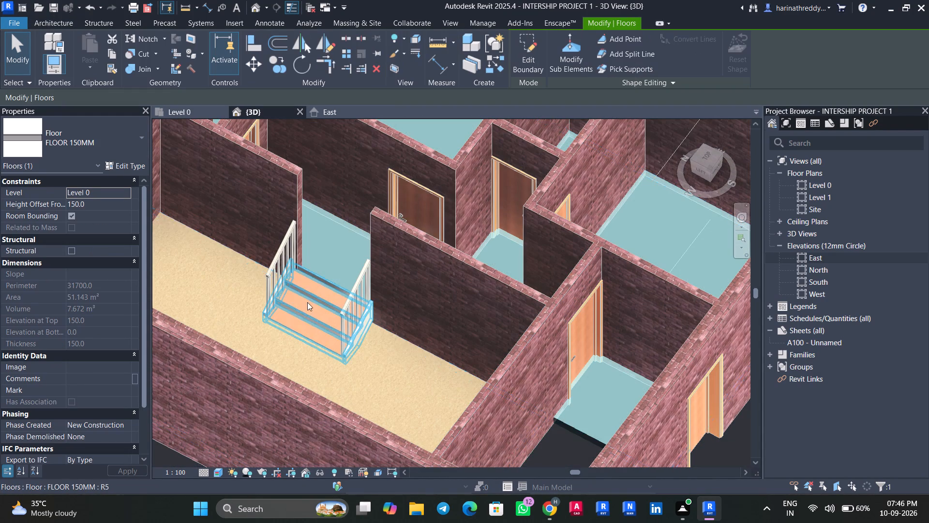
click(93, 201)
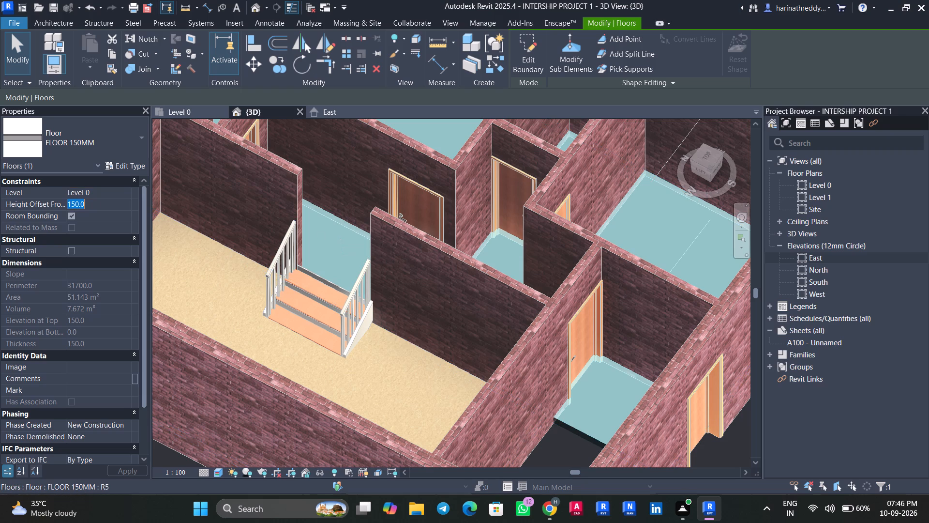
text(400)
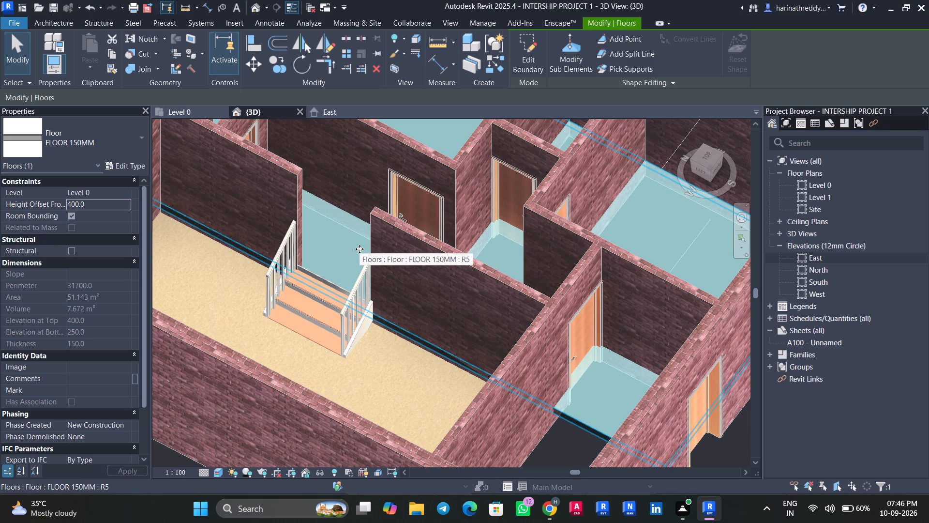
Inspect the raised floor in the 3D view against the doors, the railed steps and the entry area.
shift+middle_drag(402, 314, 260, 284)
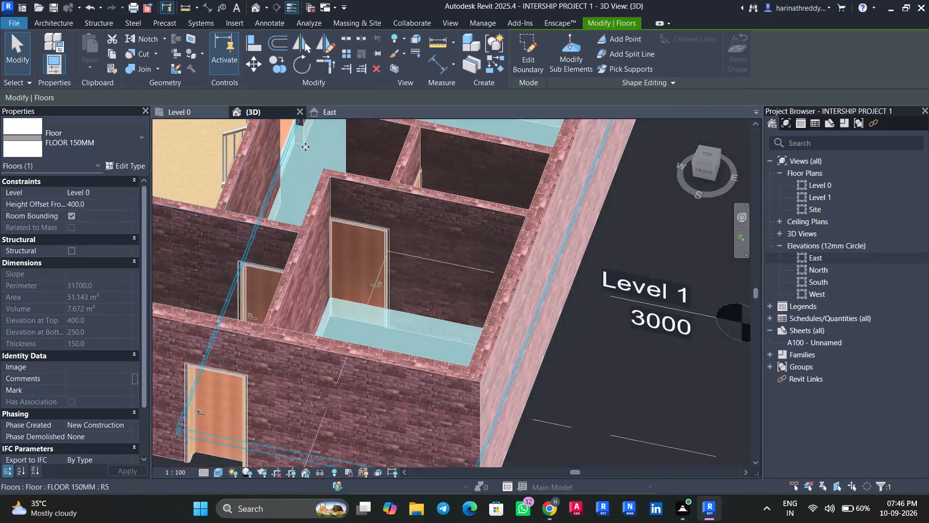
middle_drag(308, 155, 290, 252)
scroll(279, 242, up, 8)
scroll(281, 239, down, 1)
scroll(281, 239, up, 3)
key(Escape)
shift+middle_drag(301, 261, 292, 224)
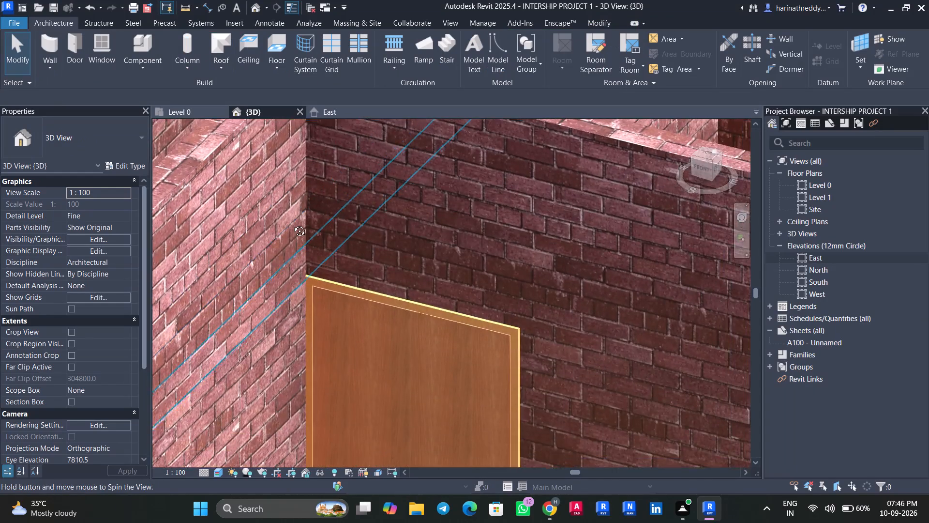
shift+middle_drag(292, 224, 319, 247)
scroll(319, 247, down, 7)
shift+middle_drag(321, 247, 372, 248)
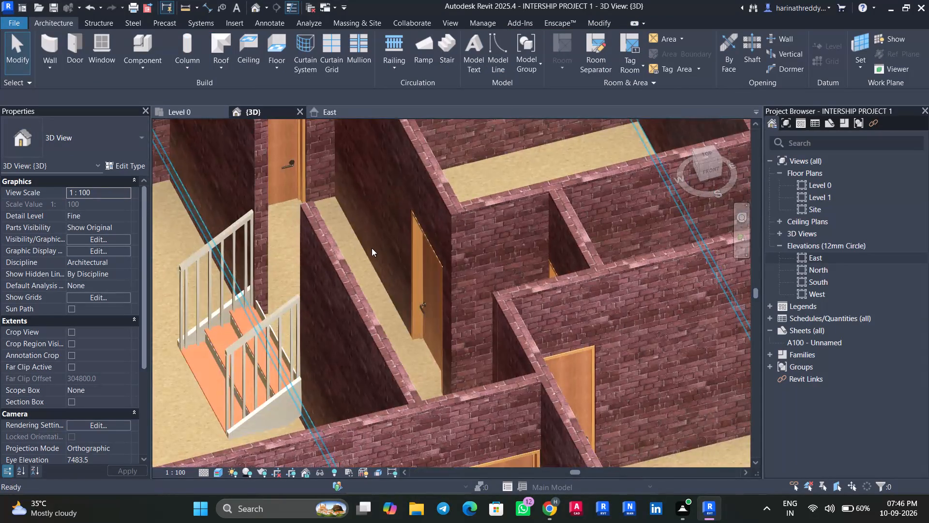
scroll(372, 248, down, 7)
scroll(372, 248, up, 1)
middle_drag(372, 248, 359, 193)
shift+middle_drag(466, 427, 538, 500)
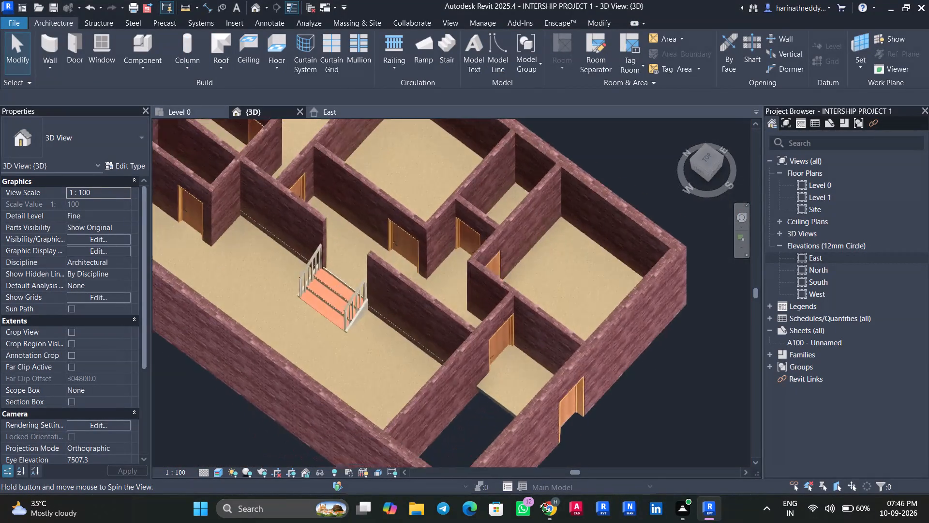
shift+middle_drag(538, 500, 556, 481)
Edit the raised floor's boundary in the Level 0 plan, adding a rectangle about 3180 by 1974 mm over the STAIR area's flights.
click(539, 365)
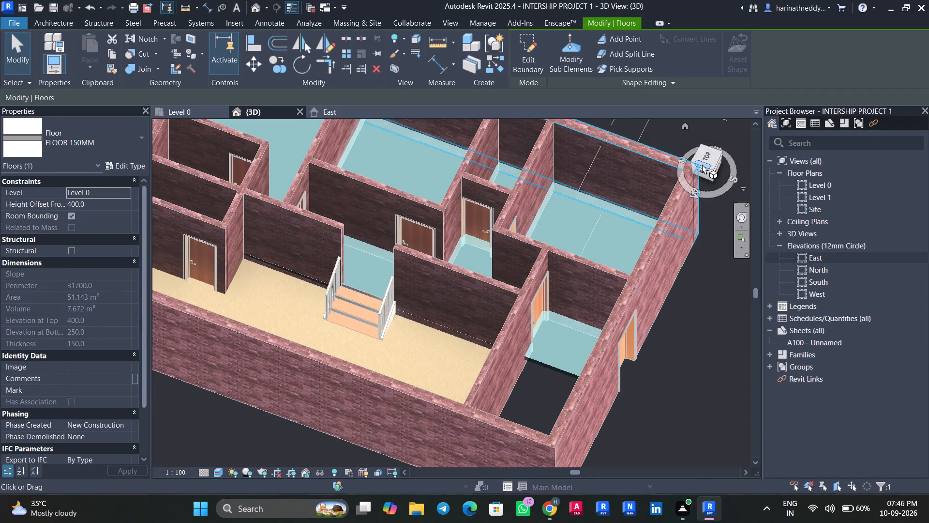
click(528, 60)
click(194, 115)
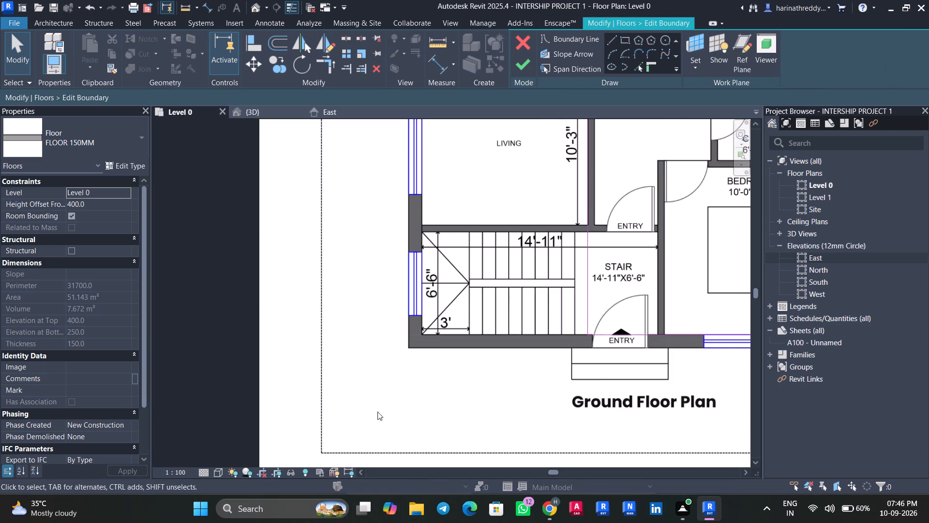
scroll(438, 396, down, 5)
click(510, 341)
scroll(512, 341, up, 3)
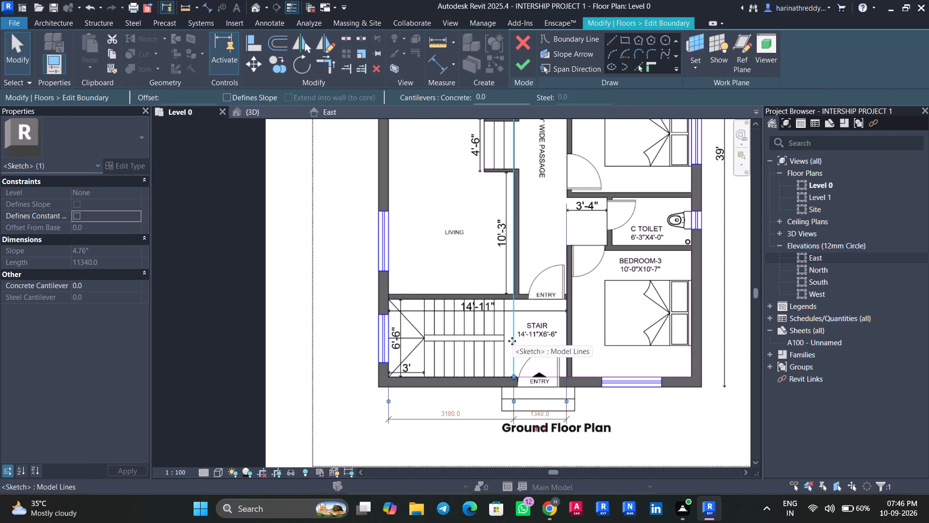
key(Escape)
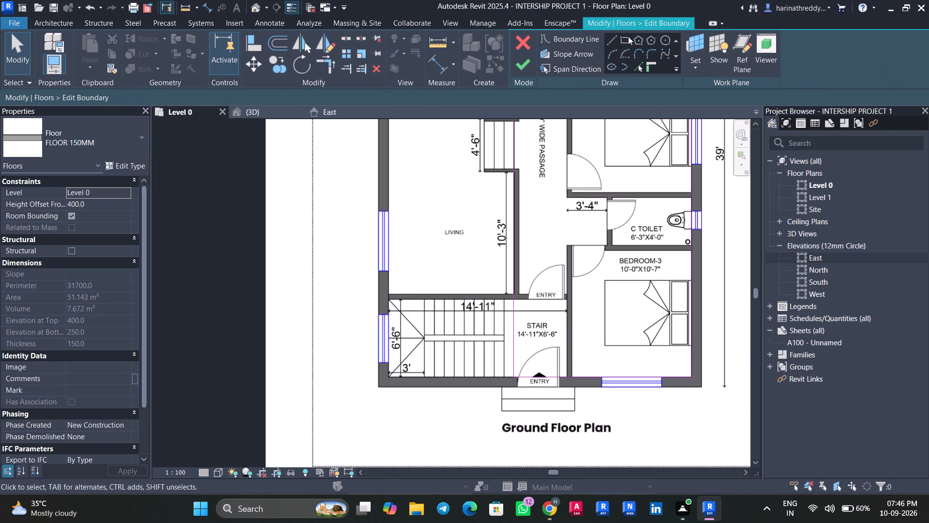
click(628, 36)
click(390, 301)
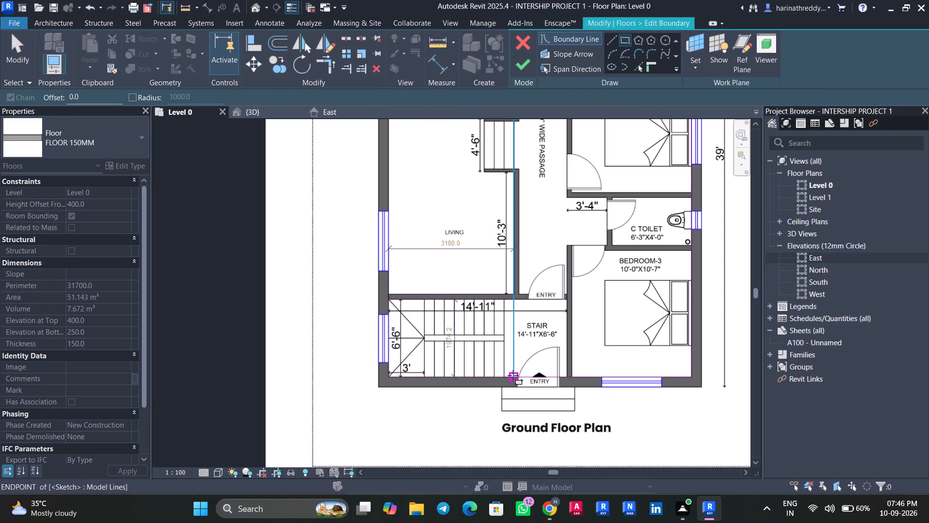
click(513, 375)
key(Escape)
key(Escape)
scroll(515, 302, up, 3)
scroll(515, 302, down, 1)
key(Escape)
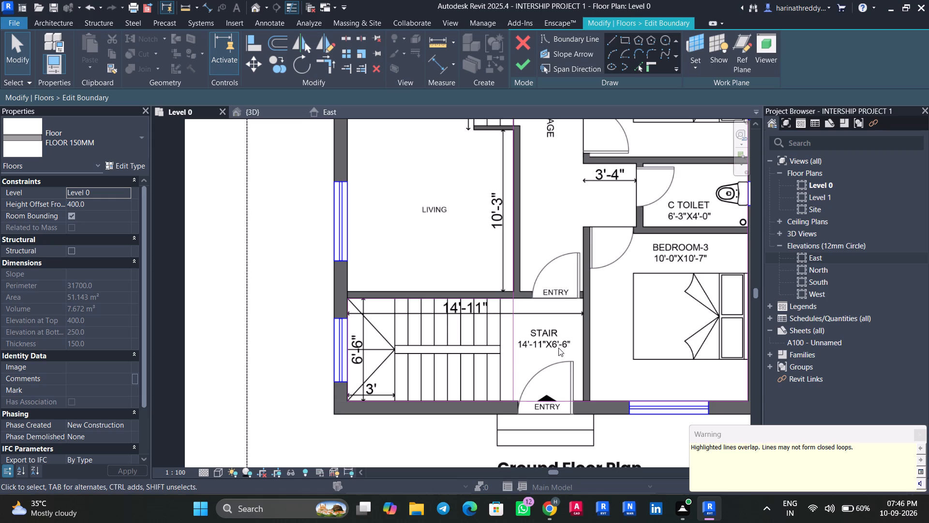
Merge the rectangle into the raised floor's boundary by trimming the overlapping edges and deleting the shared dividing line, and finish the floor edit.
key(t)
key(r)
click(496, 302)
click(512, 280)
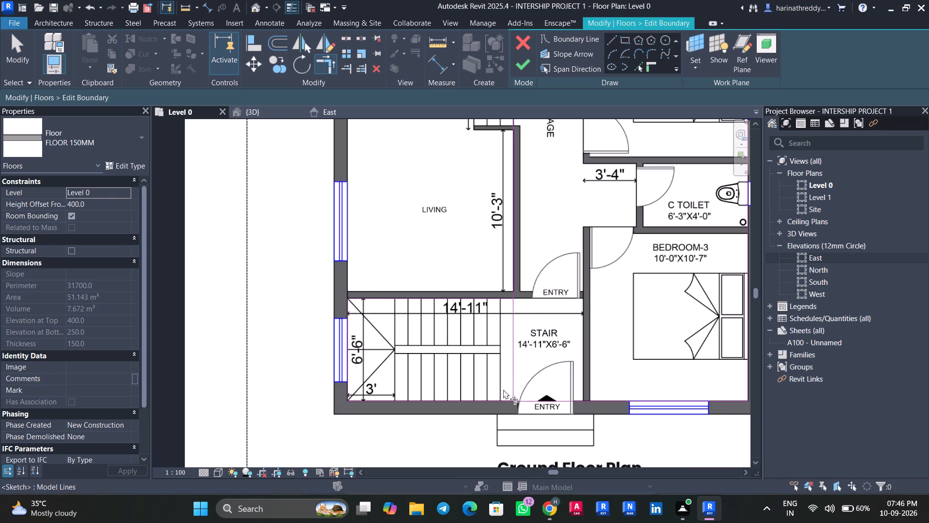
click(484, 402)
click(539, 402)
key(Escape)
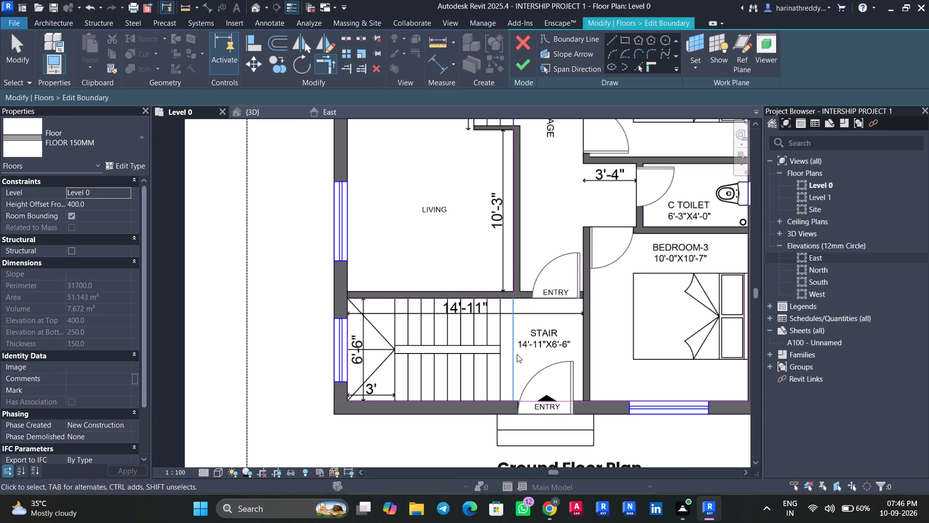
click(512, 354)
key(Delete)
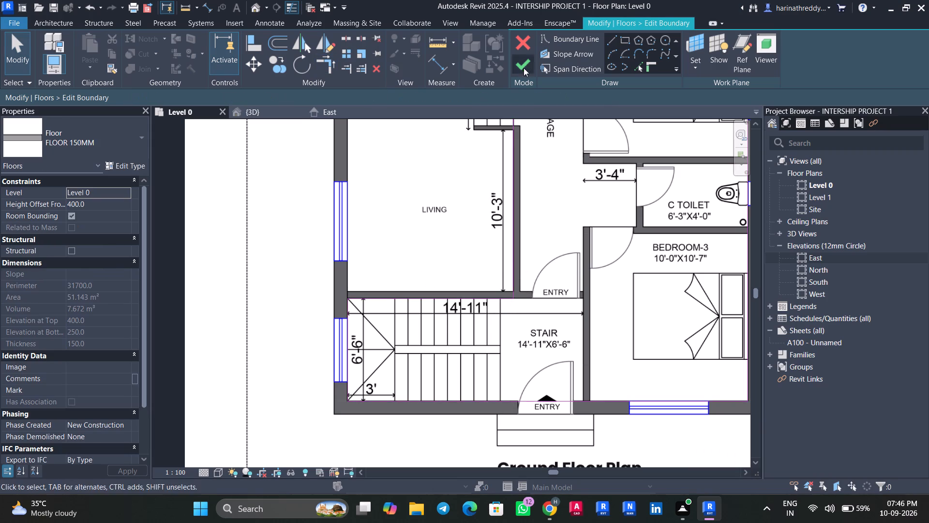
click(524, 63)
Examine the extended raised floor in the 3D view around the stair area, the railed steps and the entry doors.
click(239, 113)
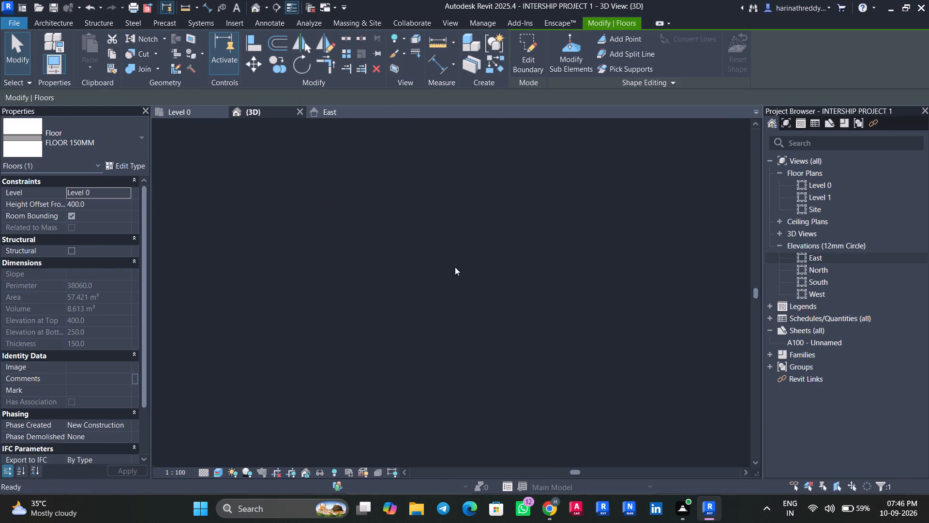
key(Escape)
shift+middle_drag(640, 396, 607, 344)
middle_drag(600, 350, 645, 415)
scroll(645, 415, up, 1)
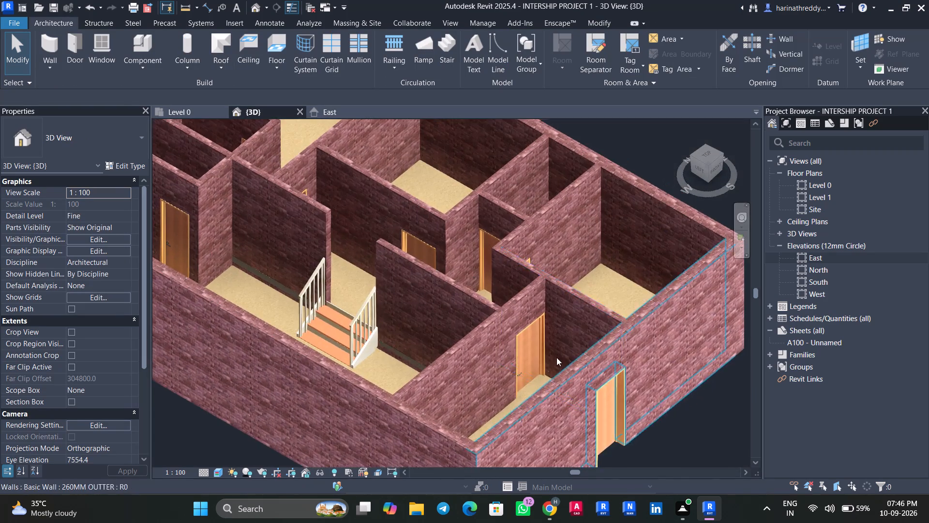
scroll(377, 308, up, 1)
scroll(377, 308, down, 1)
scroll(377, 308, up, 4)
click(346, 314)
key(Escape)
scroll(410, 379, down, 4)
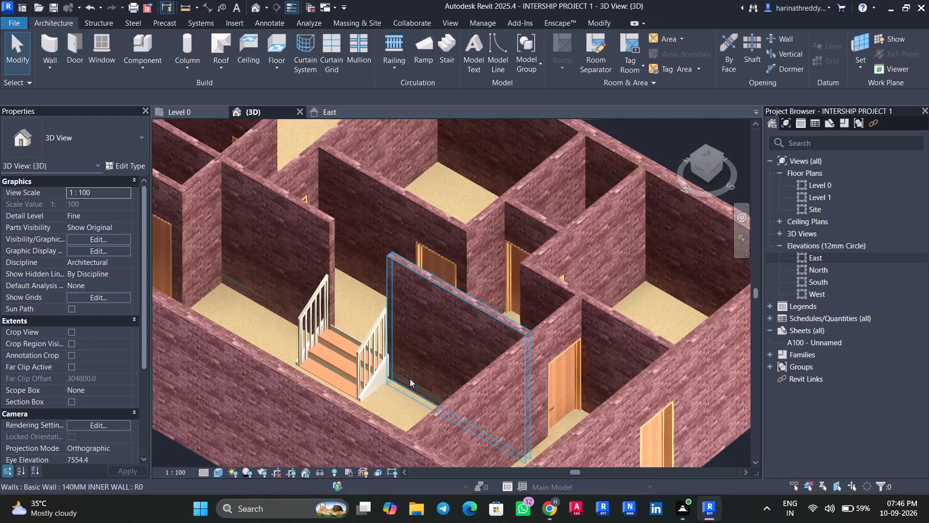
shift+middle_drag(410, 379, 371, 391)
middle_drag(371, 391, 370, 379)
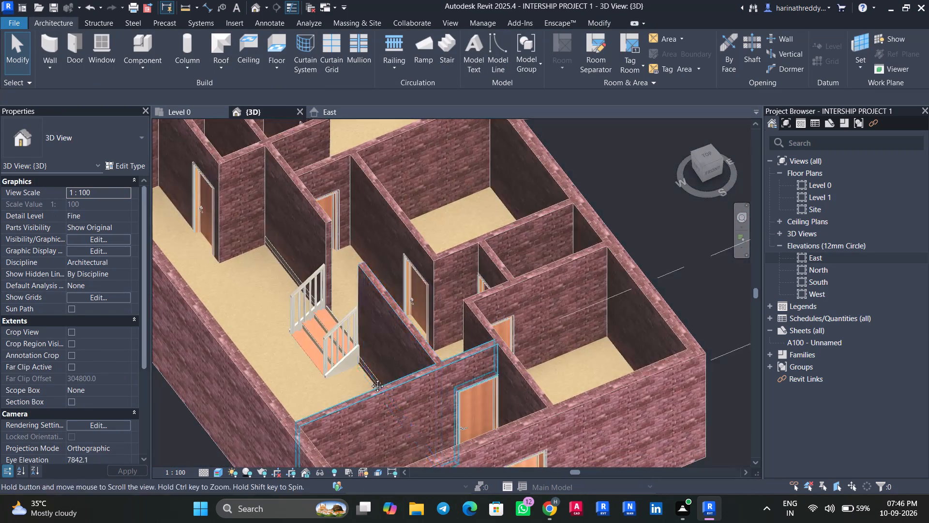
middle_drag(370, 379, 365, 339)
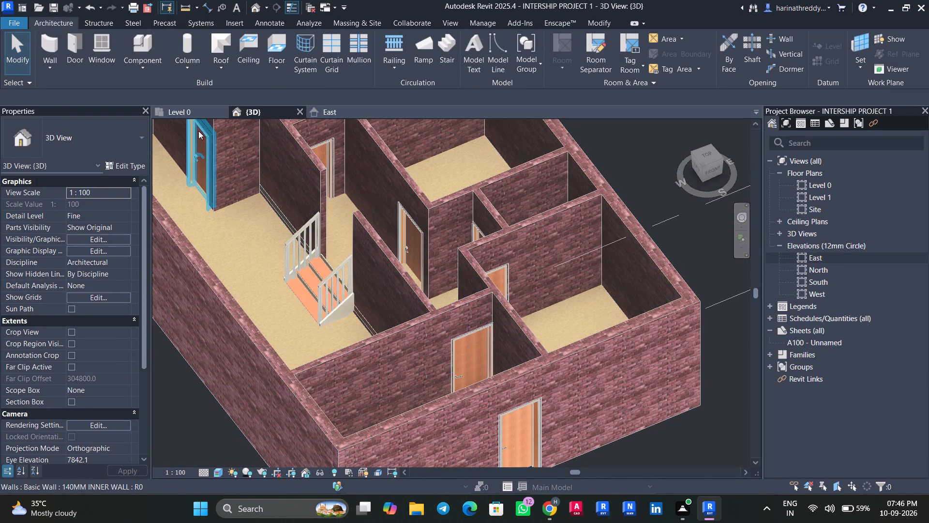
Start a sketched stair run in the Level 0 plan with a boundary rectangle about 1860 by 600 mm over the steps outside the ENTRY door.
click(192, 114)
scroll(412, 324, down, 4)
scroll(539, 409, up, 5)
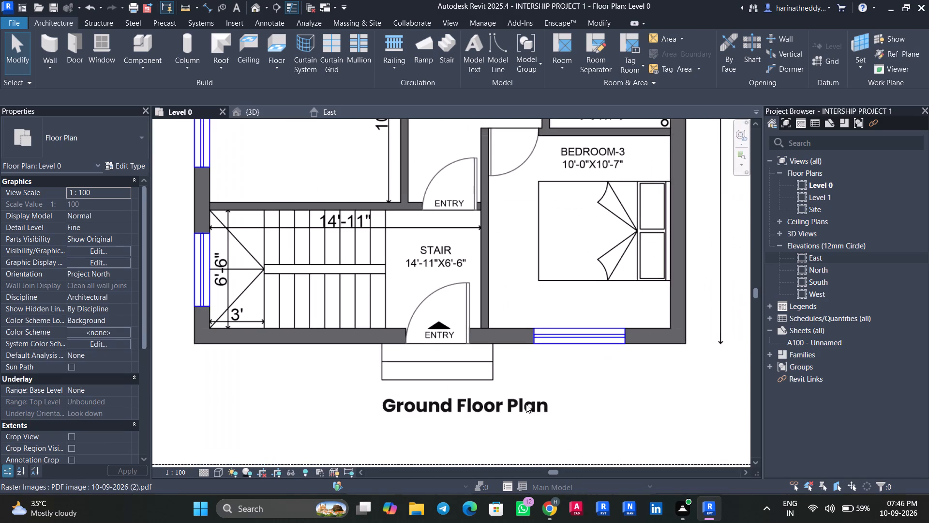
middle_drag(526, 404, 526, 377)
scroll(488, 349, up, 3)
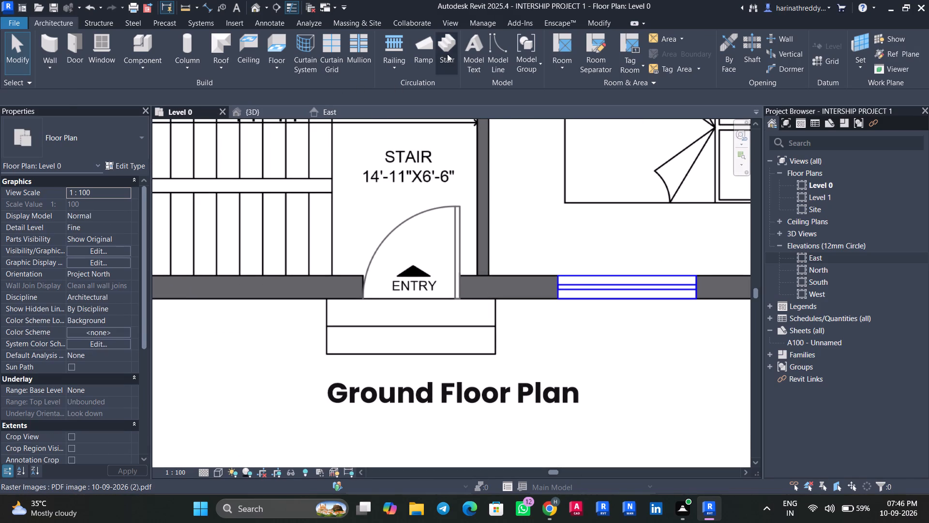
click(449, 54)
click(587, 55)
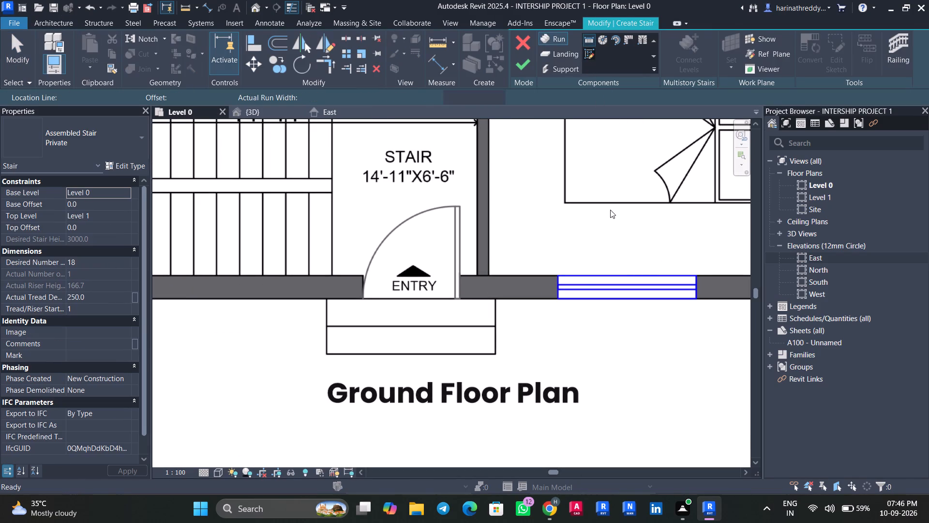
click(610, 39)
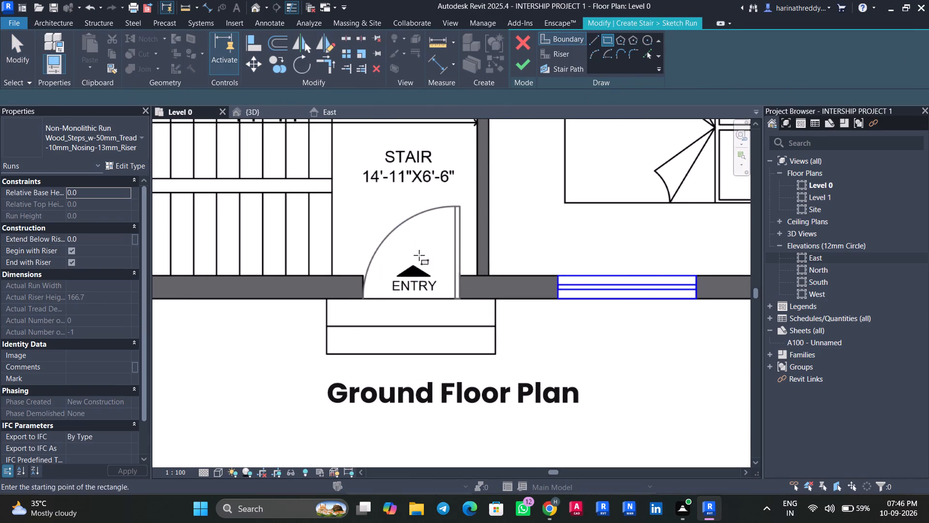
click(326, 301)
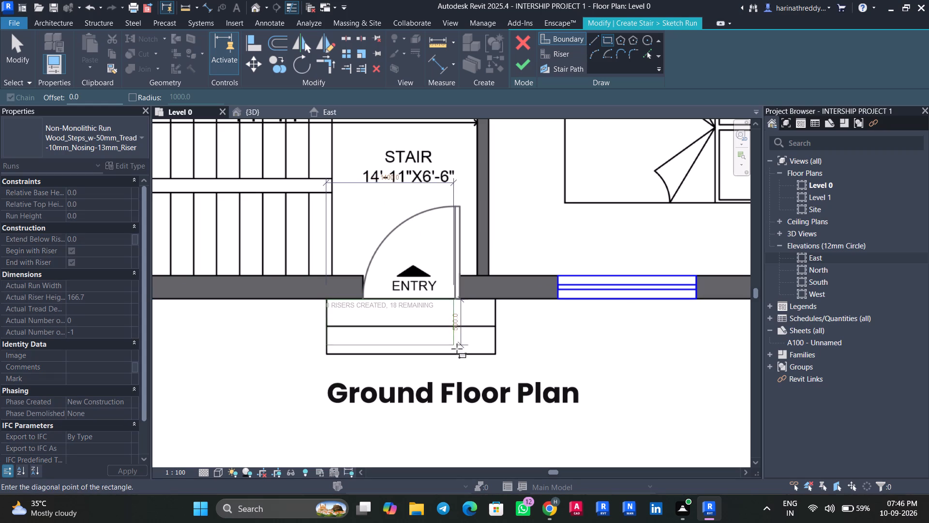
scroll(495, 354, up, 8)
click(495, 353)
key(Escape)
key(Escape)
scroll(439, 354, down, 5)
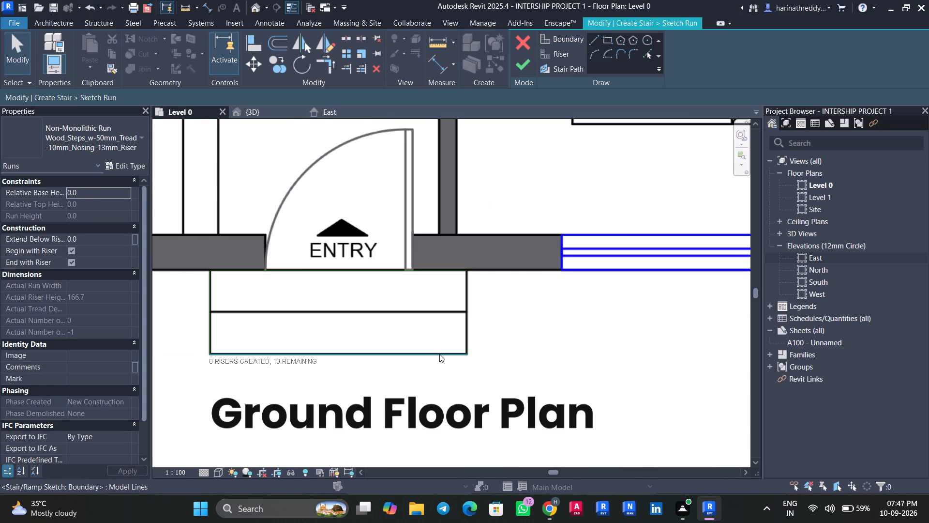
Delete the two long edges of the stair boundary rectangle, one at the outer side and one along the wall face.
click(439, 354)
key(Delete)
click(361, 267)
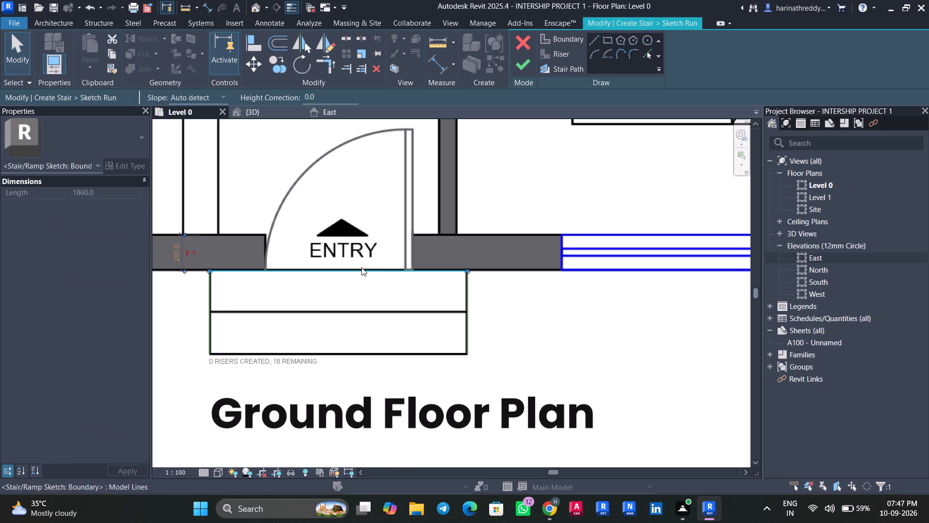
key(Delete)
Draw three riser lines about 1860 mm long across the entrance steps, at the outer edge, the middle and the wall face.
click(560, 51)
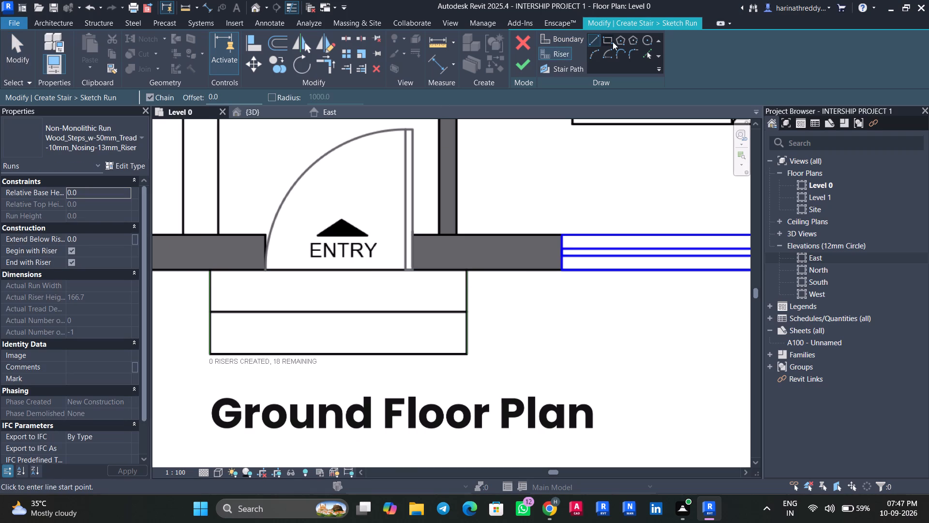
click(212, 354)
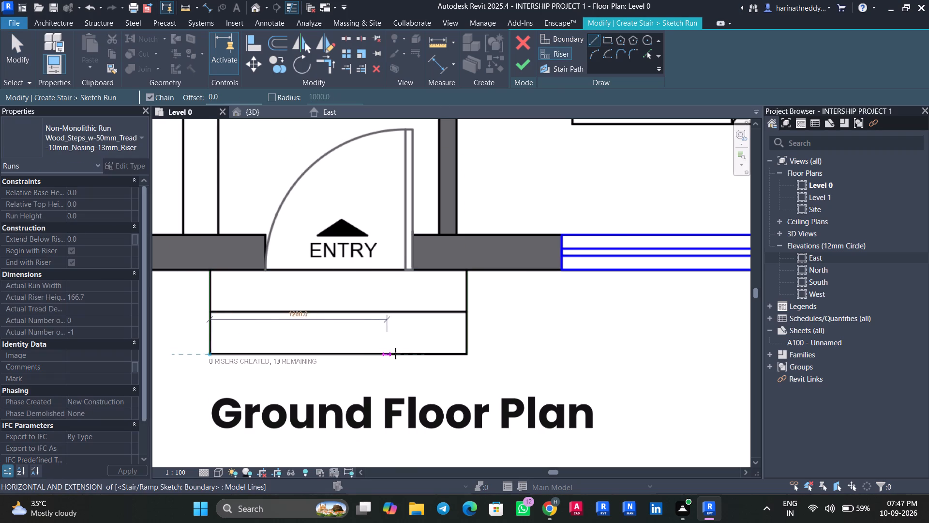
click(465, 352)
key(Escape)
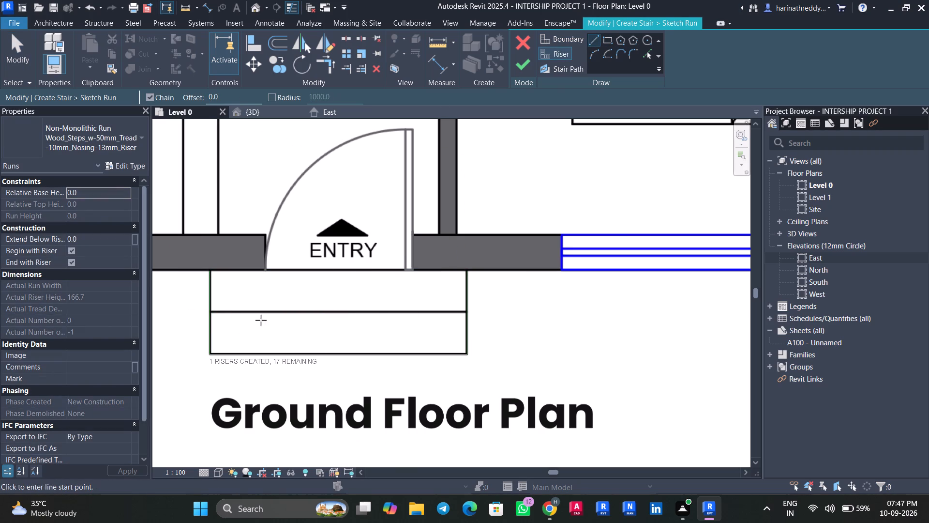
click(210, 314)
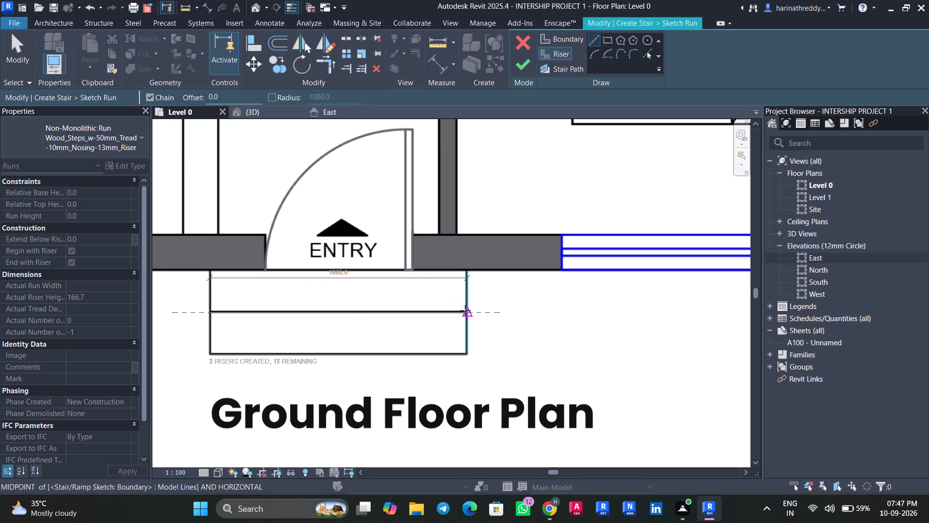
click(465, 310)
key(Escape)
click(210, 274)
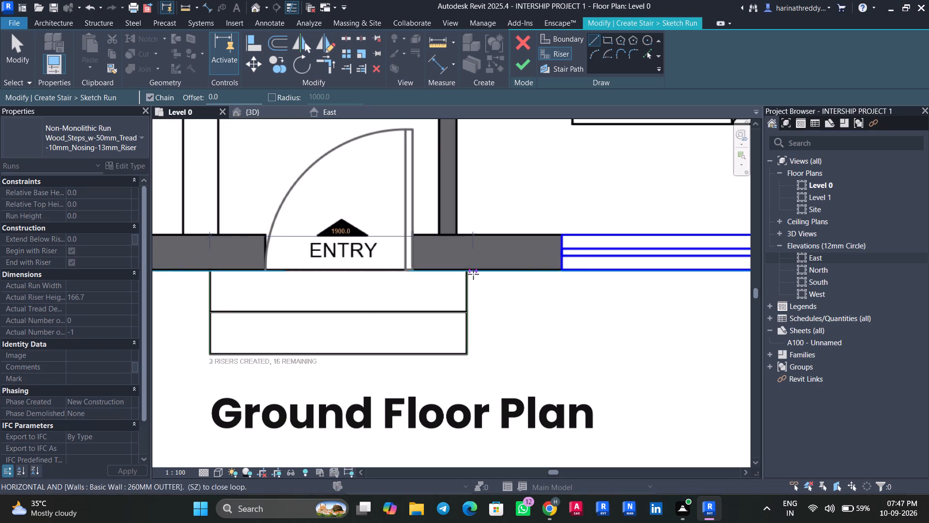
click(468, 272)
key(Escape)
Draw a 600 mm stair path from the wall face to the outer riser's midpoint and finish the run and the stair.
click(553, 69)
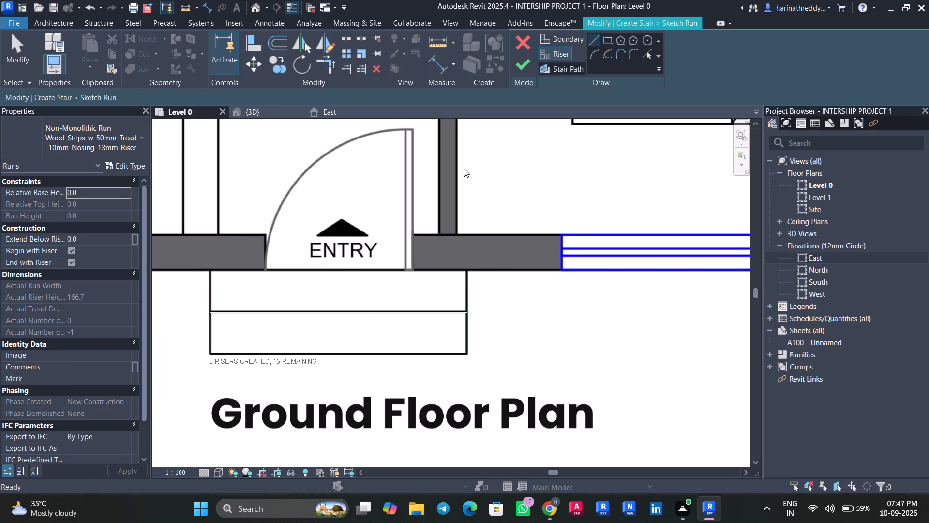
click(339, 273)
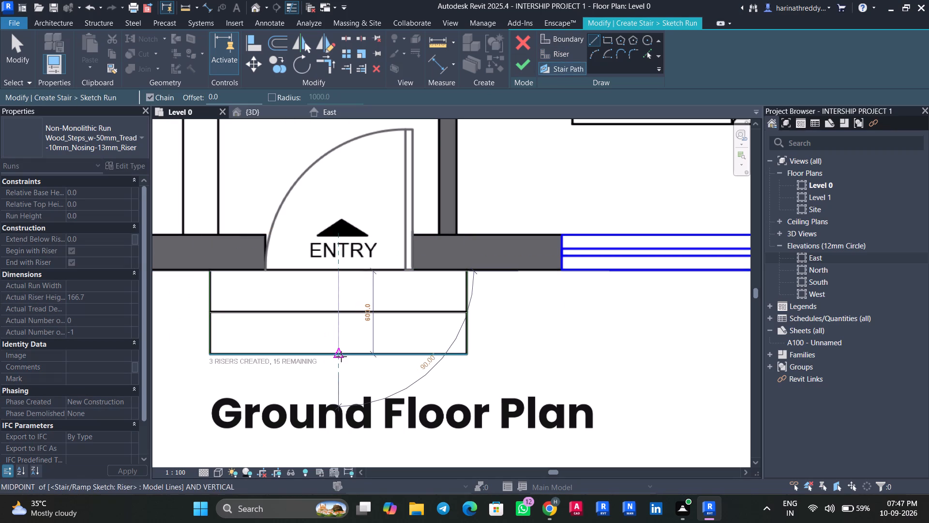
click(341, 356)
key(Escape)
click(525, 68)
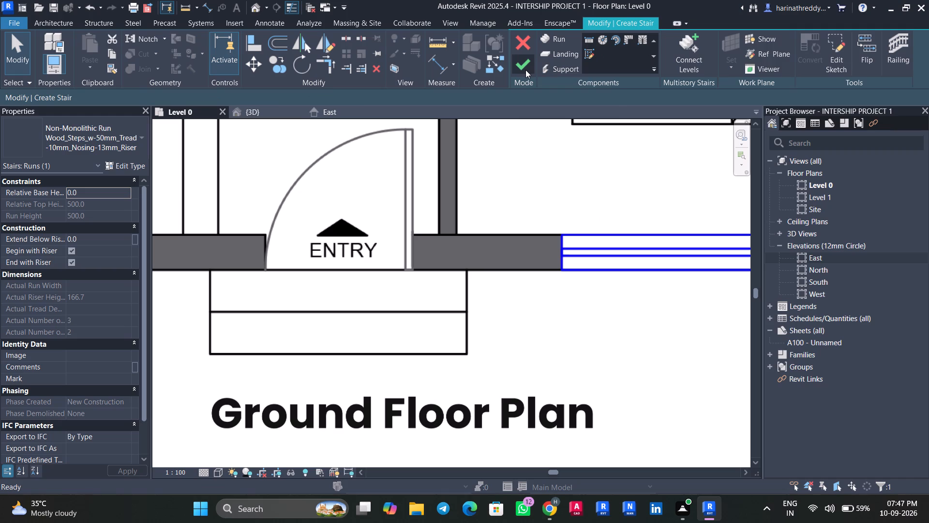
click(520, 67)
Inspect the interior railed steps and the entrance stair outside the ENTRY door in the 3D view.
click(272, 110)
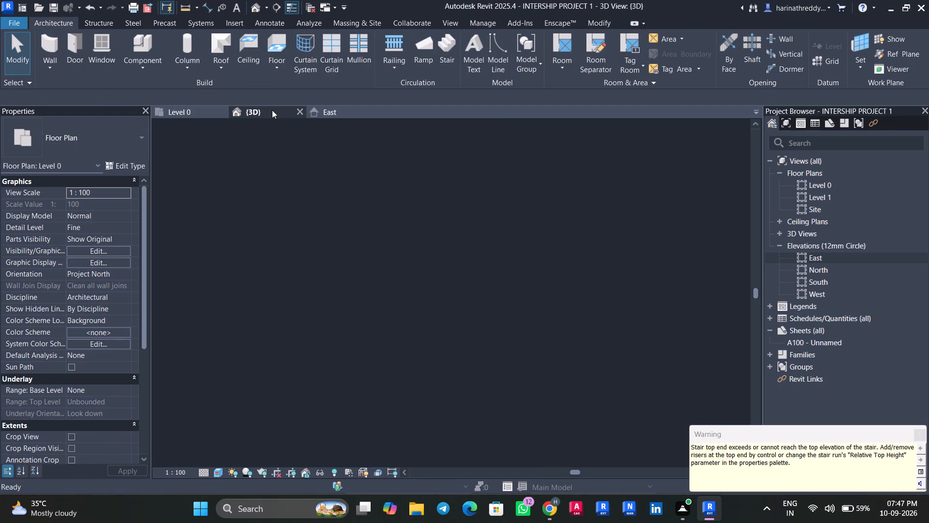
key(Escape)
scroll(331, 291, up, 2)
scroll(331, 291, down, 1)
scroll(331, 291, up, 5)
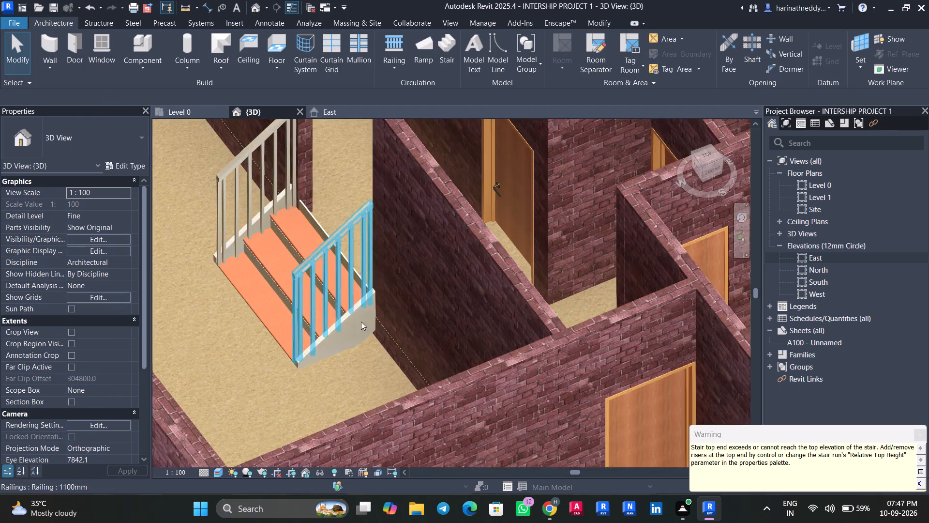
scroll(361, 322, up, 3)
scroll(394, 385, up, 2)
scroll(394, 385, down, 1)
scroll(394, 385, up, 1)
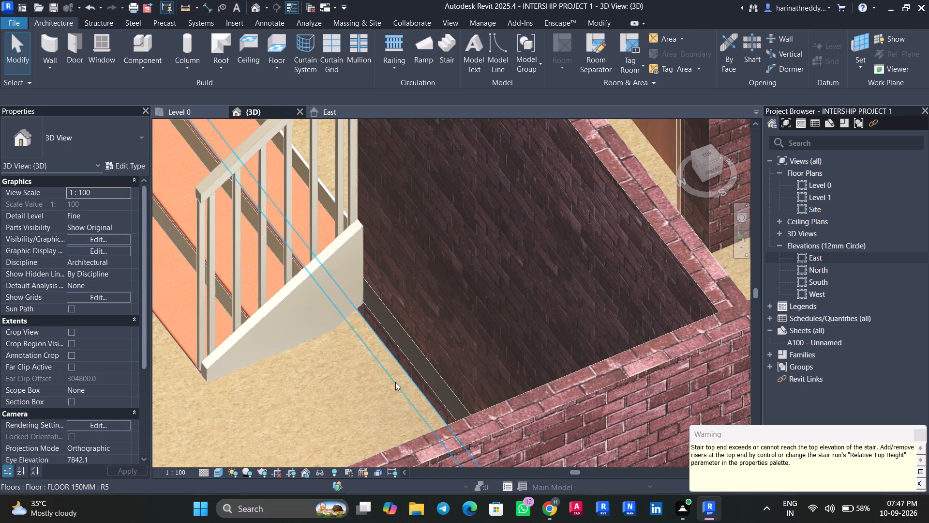
scroll(404, 335, down, 6)
scroll(370, 306, down, 9)
key(Escape)
key(Escape)
scroll(455, 402, up, 4)
scroll(455, 402, down, 1)
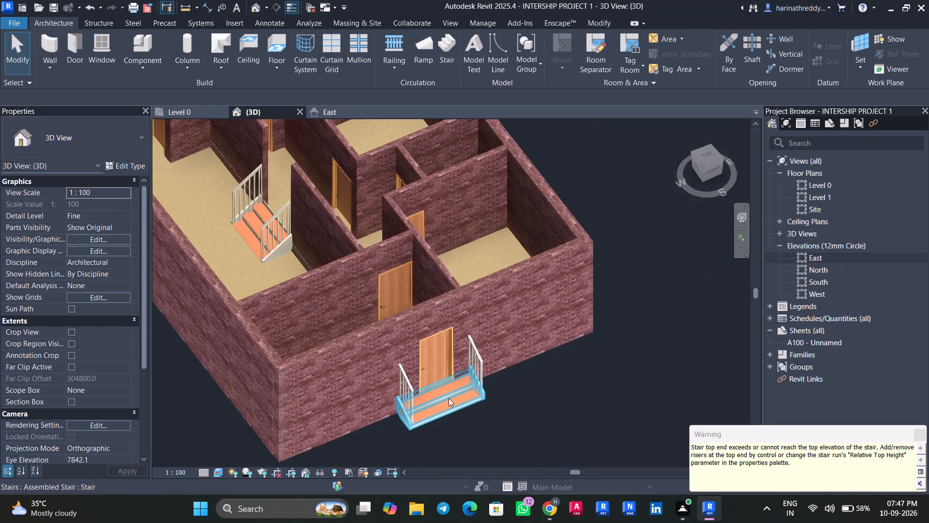
Check the entrance steps against the plan and delete both side railings of the entrance stair in the 3D view.
scroll(440, 378, up, 3)
scroll(438, 374, down, 1)
scroll(437, 373, up, 2)
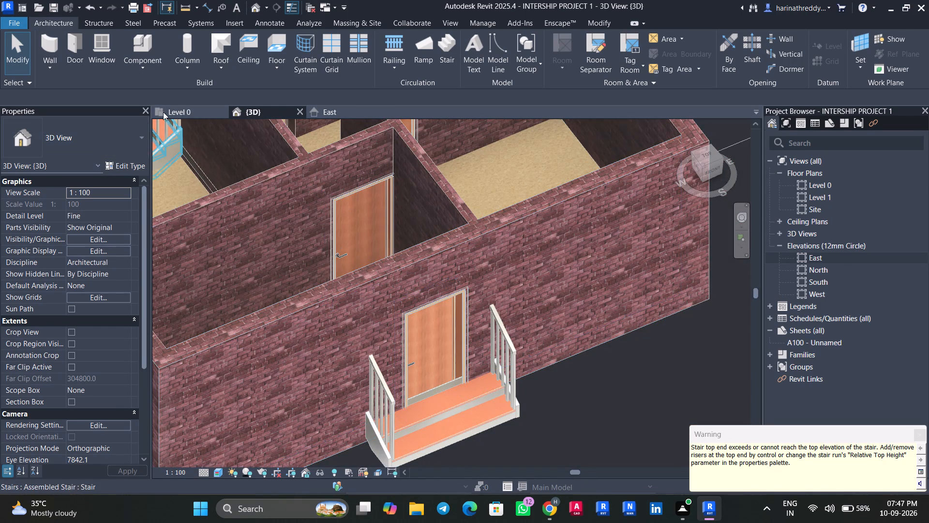
click(164, 112)
scroll(372, 350, down, 6)
scroll(372, 350, up, 3)
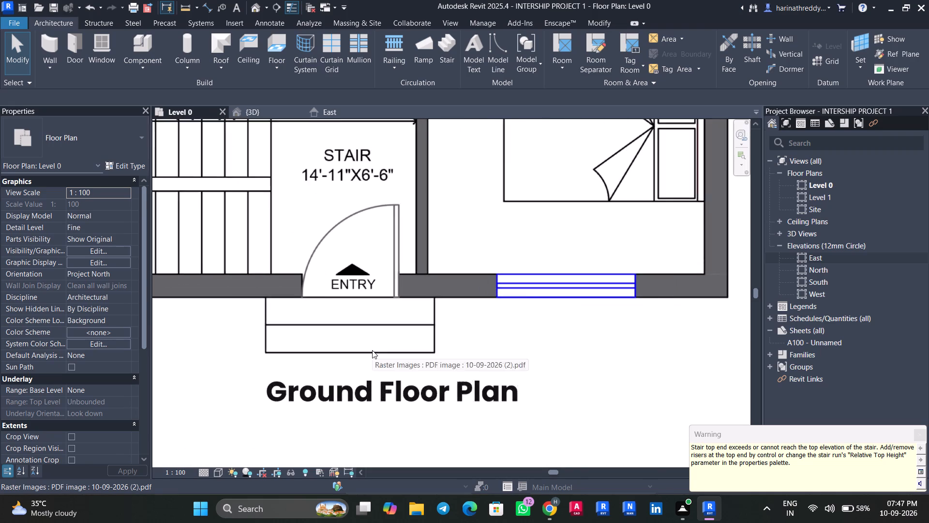
scroll(372, 350, up, 1)
scroll(372, 350, down, 1)
scroll(372, 350, up, 1)
click(267, 109)
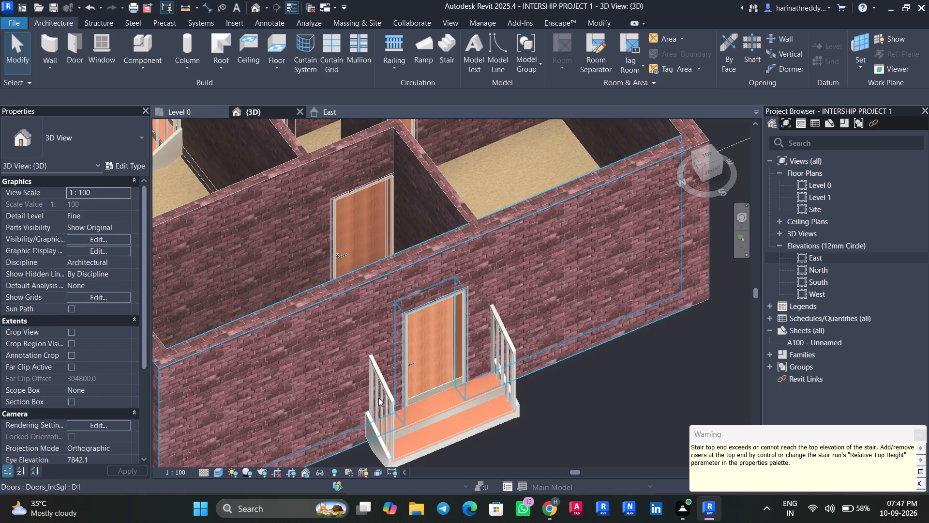
click(377, 399)
key(Delete)
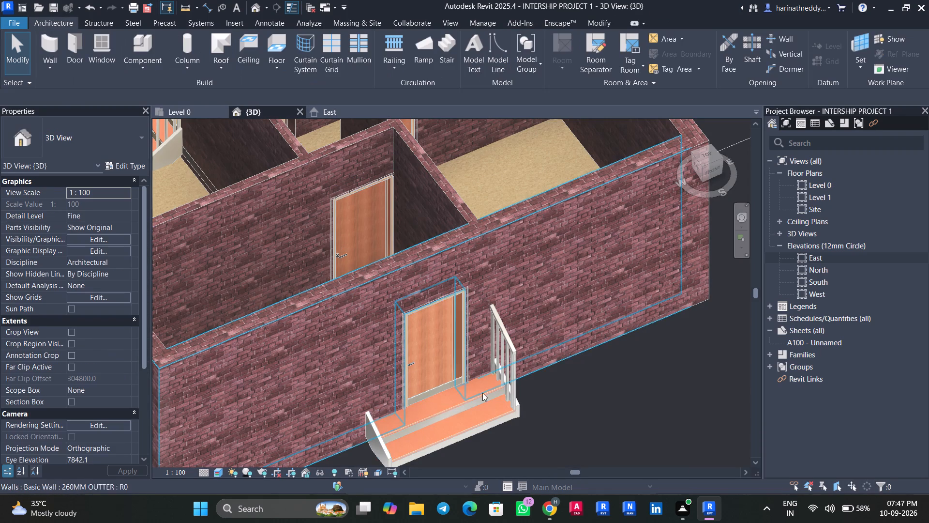
click(504, 361)
key(Delete)
Start a stair with a sketched run on Level 0 and draw a rectangular boundary around the staircase, from the window wall to the flights' open end.
scroll(555, 428, down, 6)
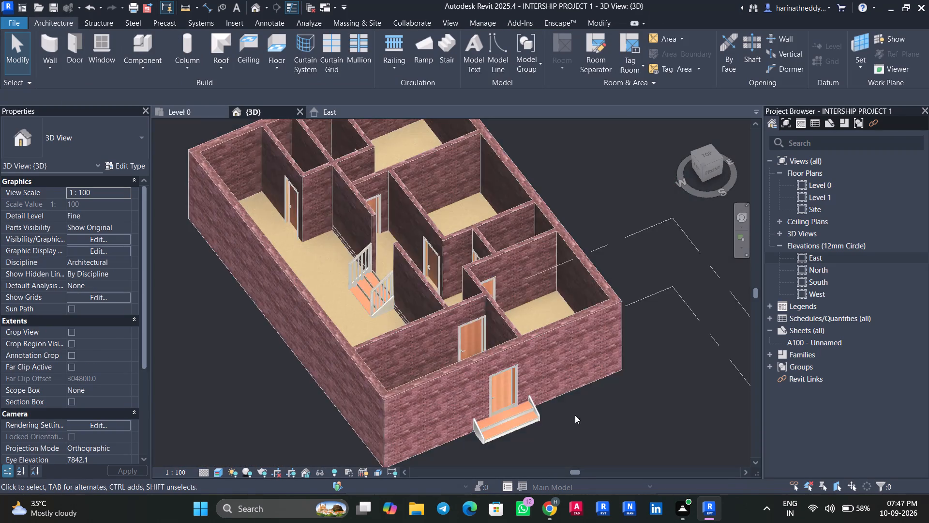
middle_click(574, 415)
shift+middle_drag(567, 433, 556, 424)
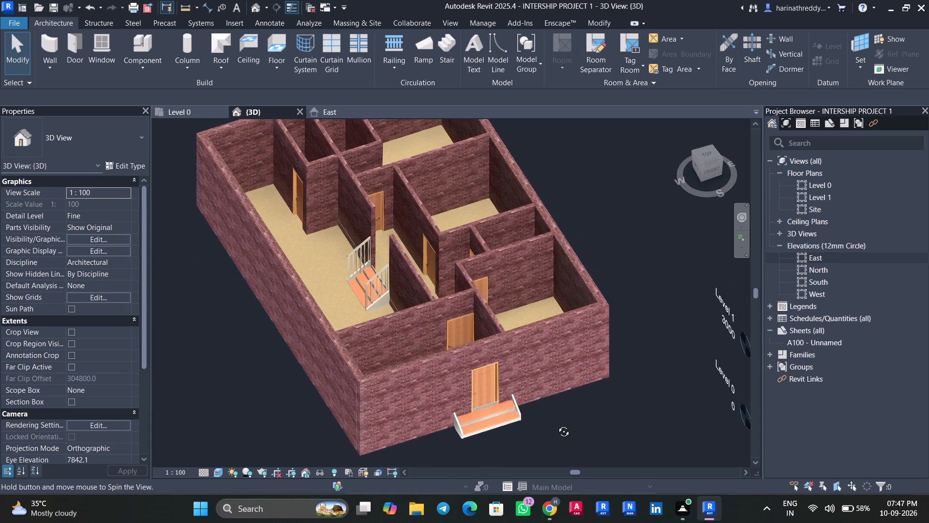
shift+middle_drag(556, 424, 555, 424)
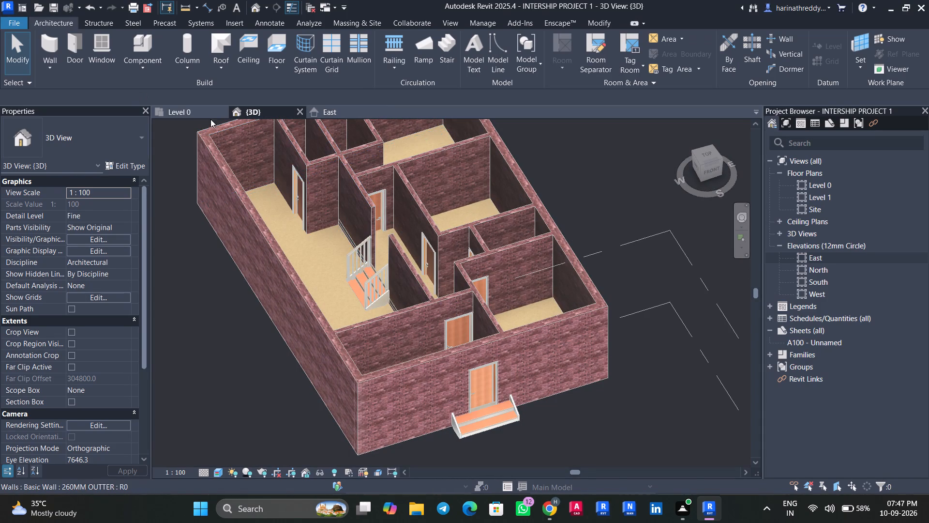
click(192, 115)
scroll(419, 302, down, 6)
scroll(419, 302, up, 1)
scroll(419, 302, down, 8)
scroll(420, 279, up, 1)
scroll(421, 279, down, 1)
scroll(421, 279, up, 1)
scroll(422, 279, down, 1)
scroll(422, 279, up, 3)
scroll(422, 279, down, 1)
scroll(422, 279, up, 8)
middle_drag(259, 241, 401, 282)
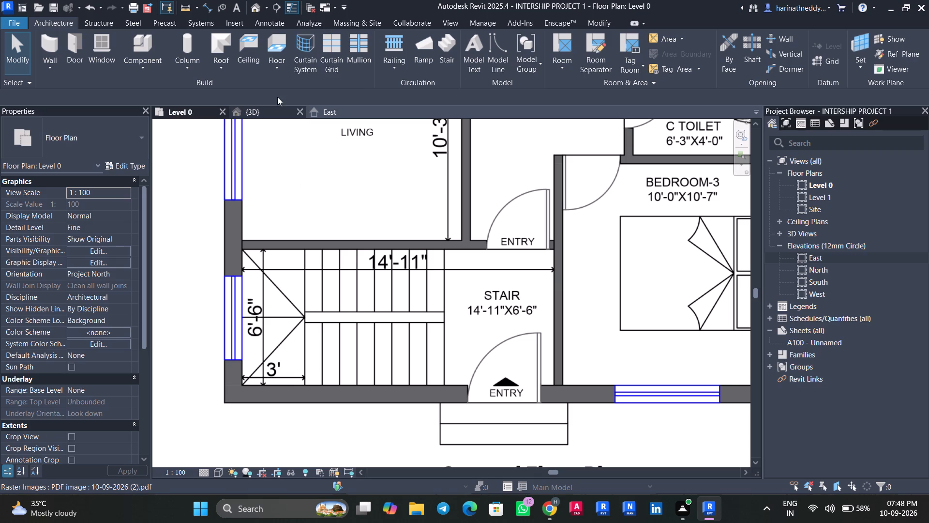
click(443, 55)
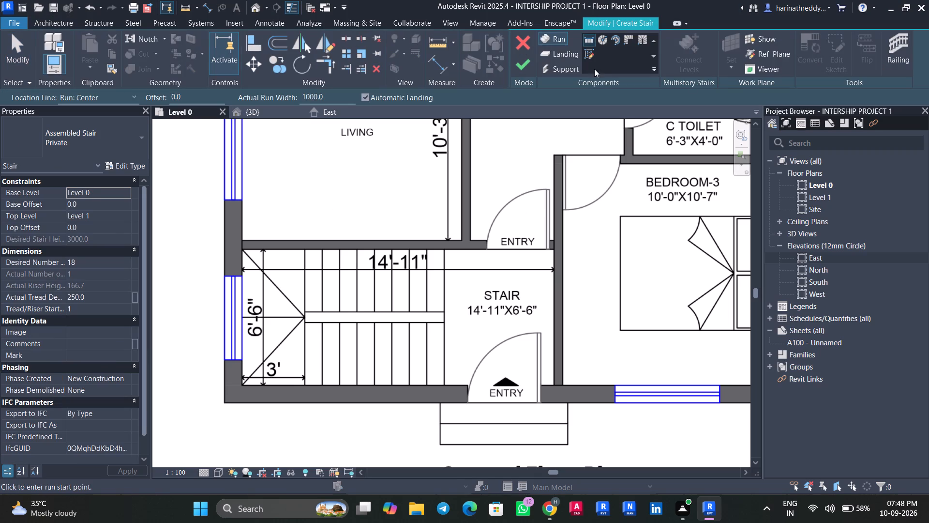
click(592, 57)
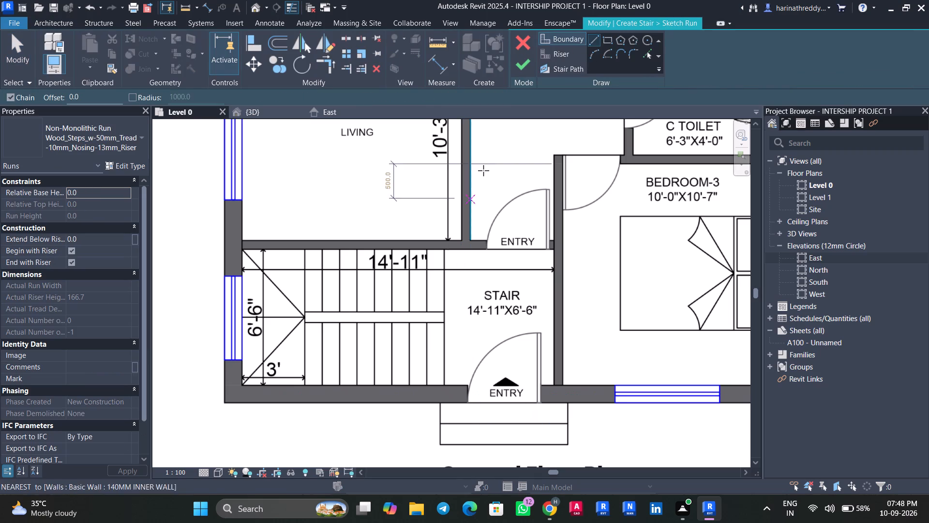
click(609, 32)
click(605, 39)
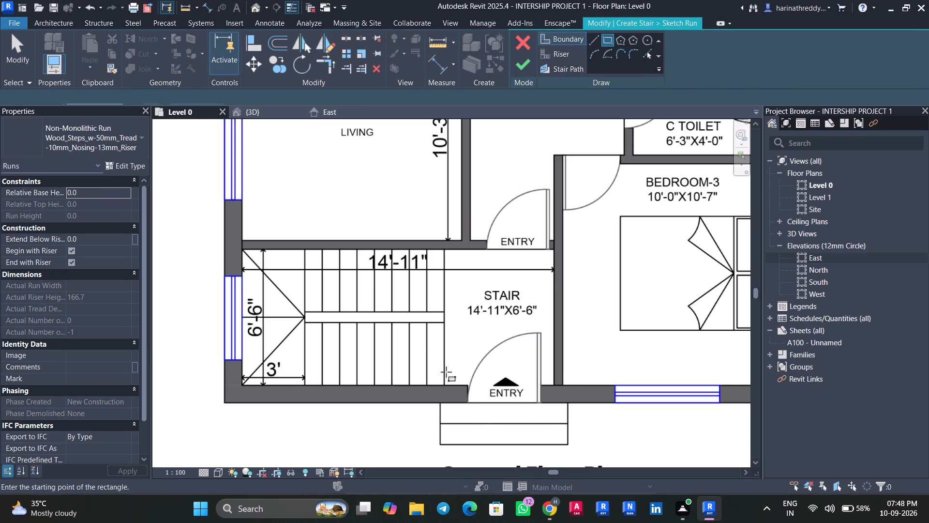
click(447, 385)
click(244, 251)
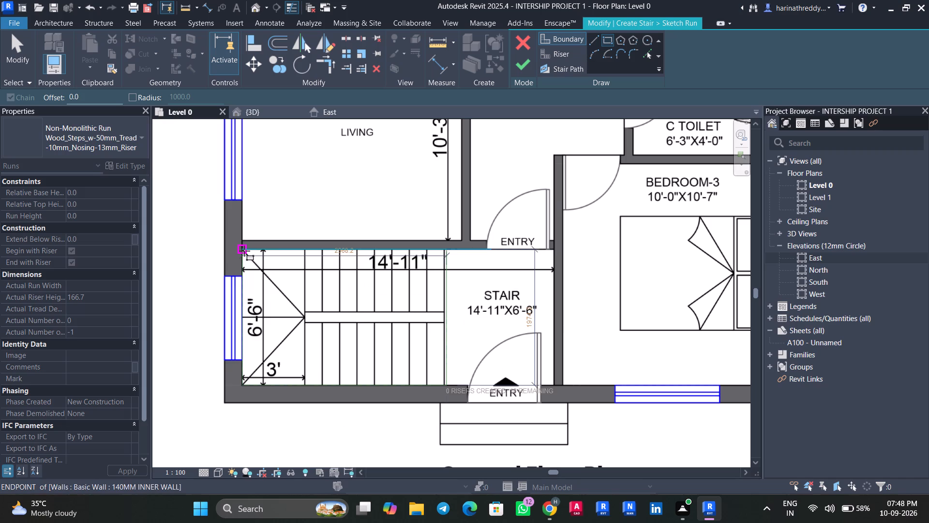
key(Escape)
scroll(288, 343, up, 4)
key(Escape)
key(Escape)
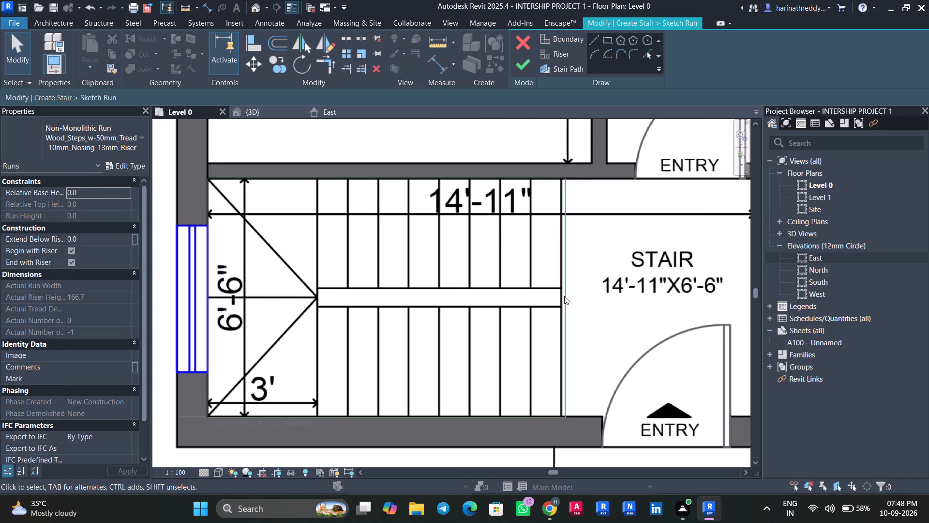
Delete the boundary rectangle's short edge at the flights' open end, facing the STAIR label.
click(564, 295)
key(Delete)
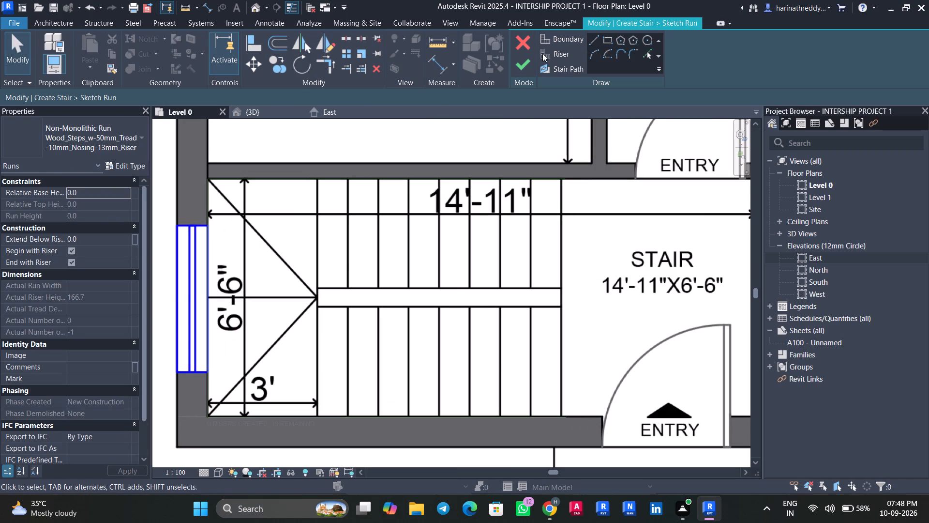
Draw an inner boundary rectangle about 160 mm wide along the gap between the two stair flights.
click(607, 40)
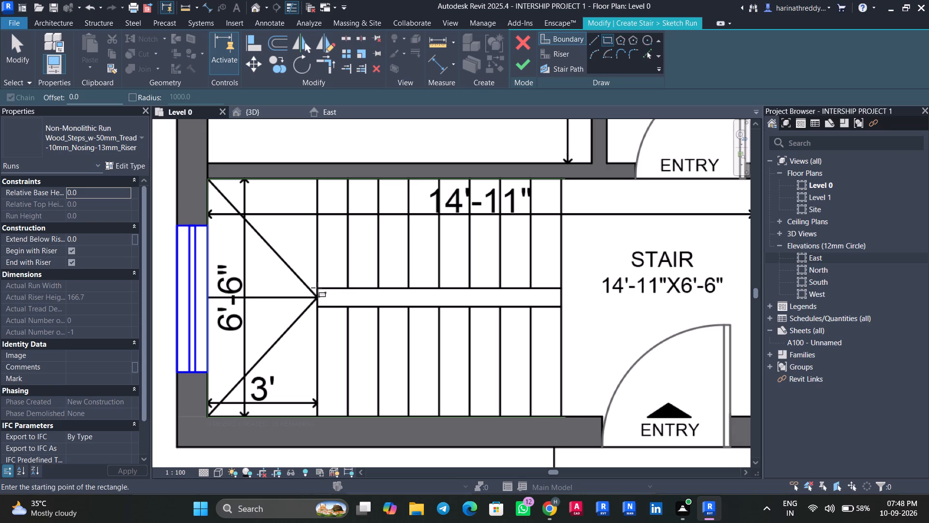
click(315, 288)
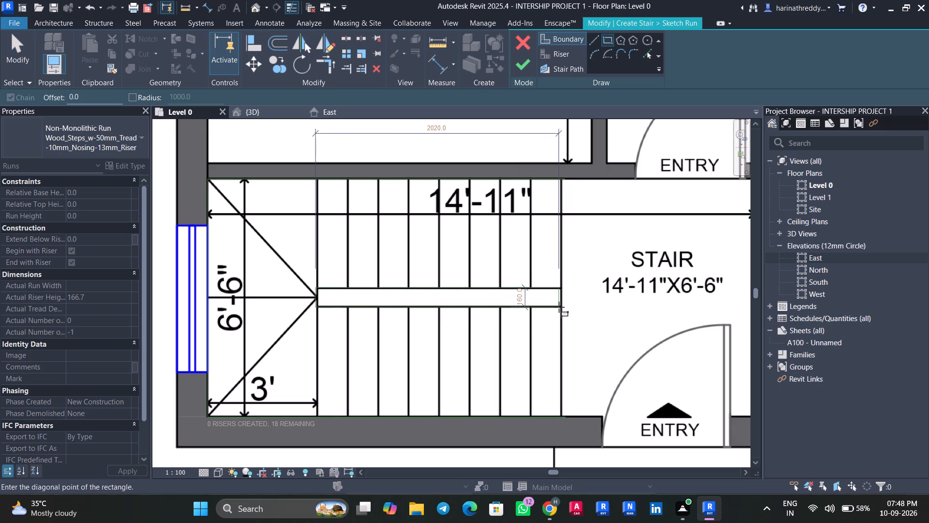
scroll(559, 307, up, 2)
scroll(559, 307, down, 1)
scroll(559, 307, up, 2)
scroll(559, 307, down, 1)
scroll(559, 307, up, 5)
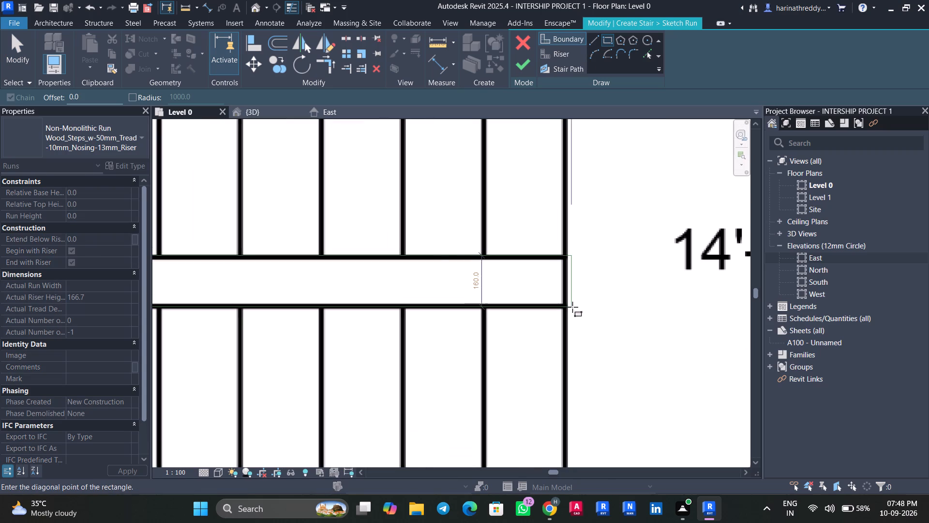
click(573, 308)
key(Escape)
key(Escape)
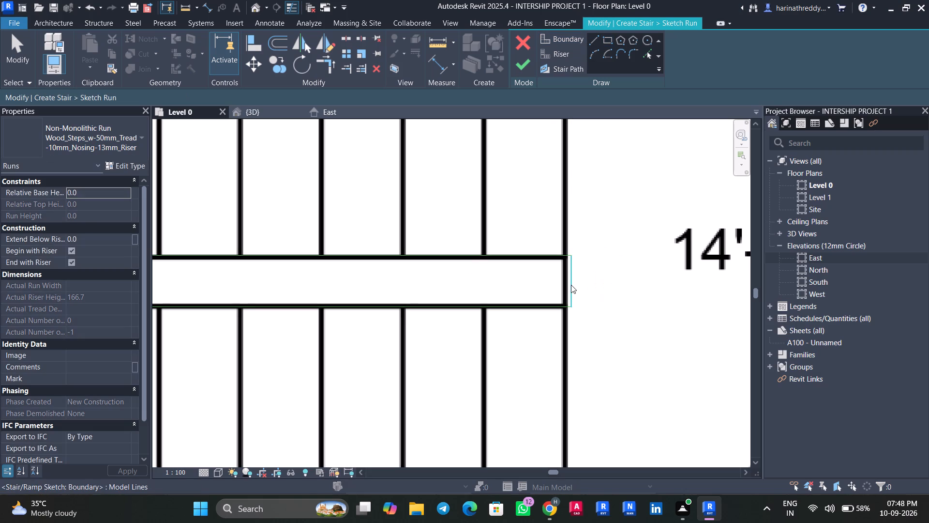
Delete the inner rectangle's short edge at the flights' open end.
click(571, 285)
key(Delete)
Draw the first four risers, about 900 mm long, across the flight beside the living-room wall, tracing the plan from the open end.
scroll(562, 285, down, 5)
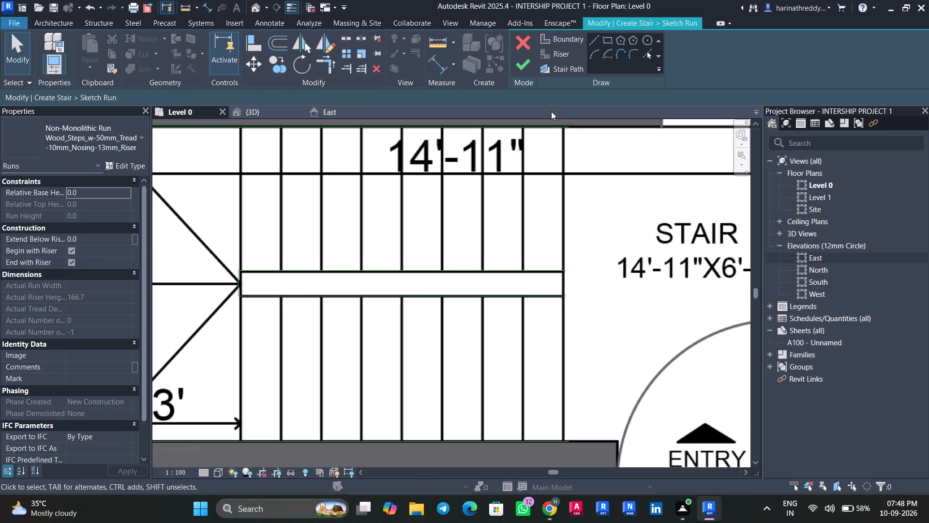
click(555, 56)
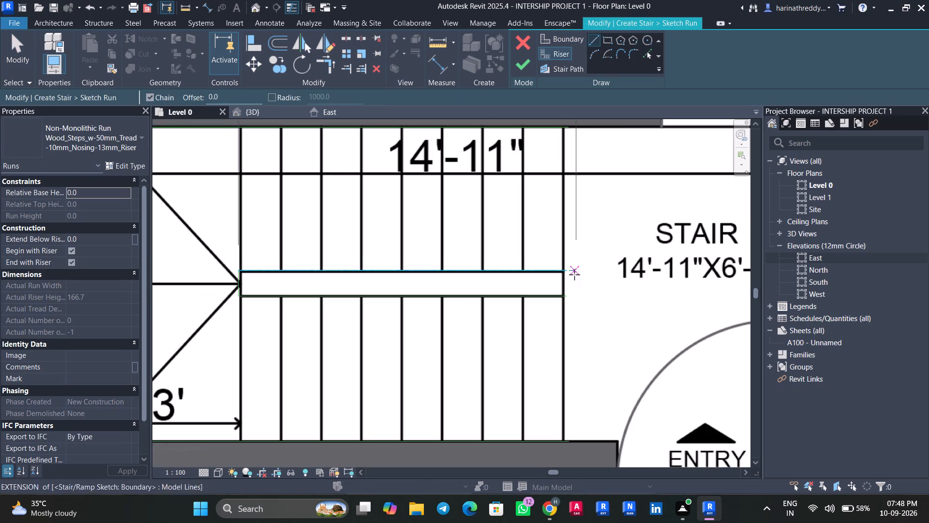
click(569, 270)
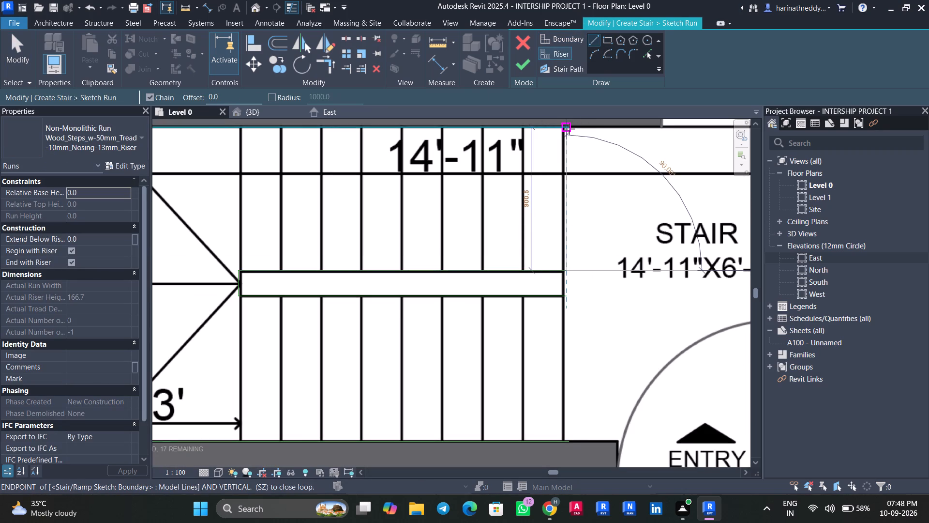
click(569, 129)
key(Escape)
key(Escape)
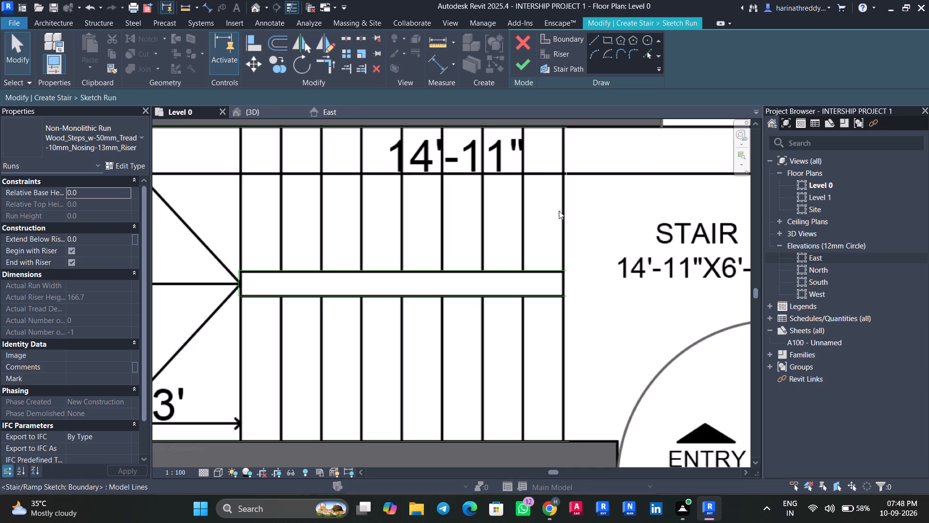
click(550, 51)
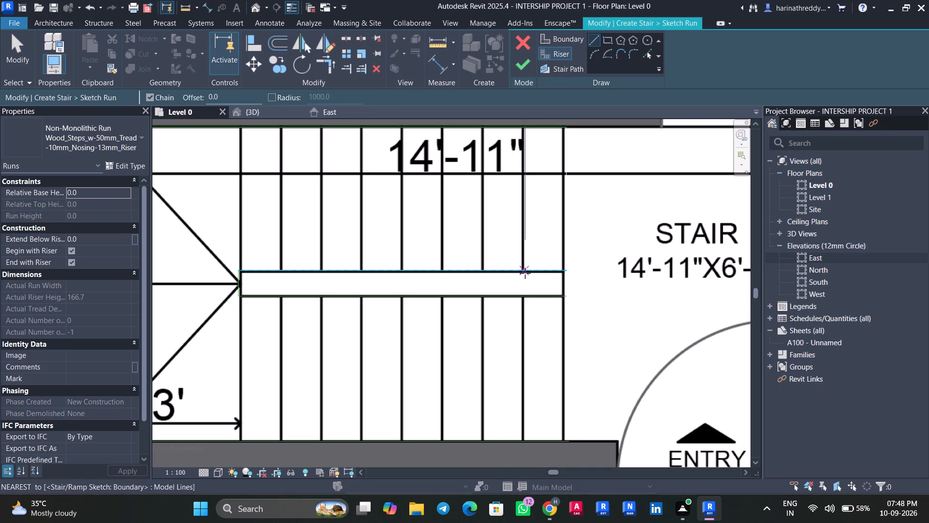
click(523, 273)
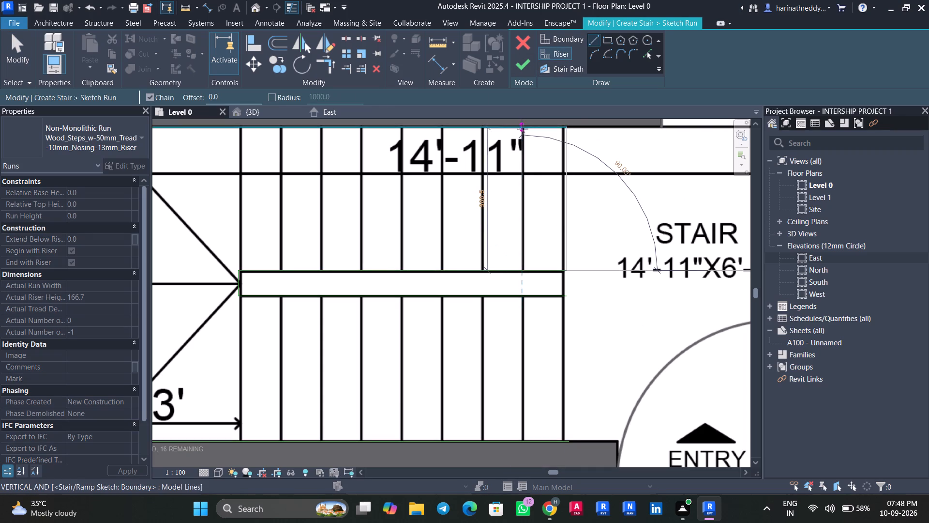
click(525, 126)
key(Escape)
click(483, 270)
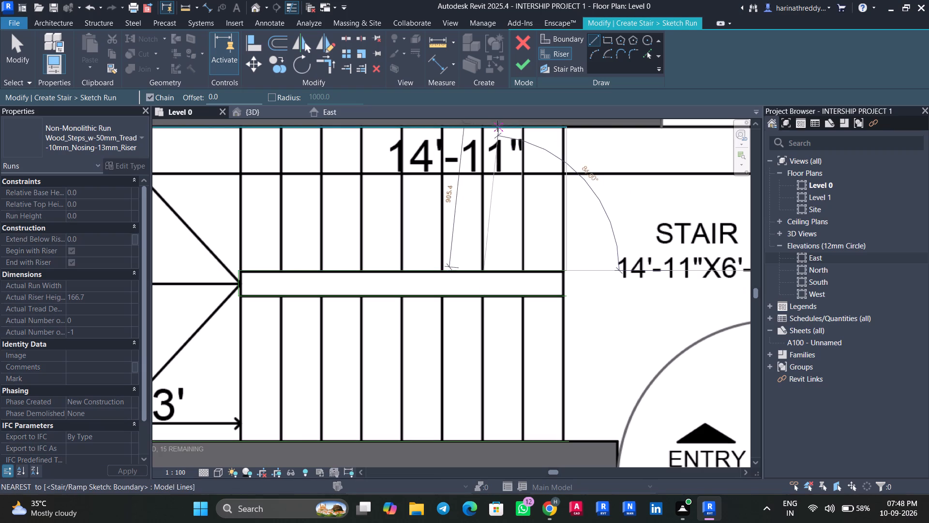
click(481, 129)
key(Escape)
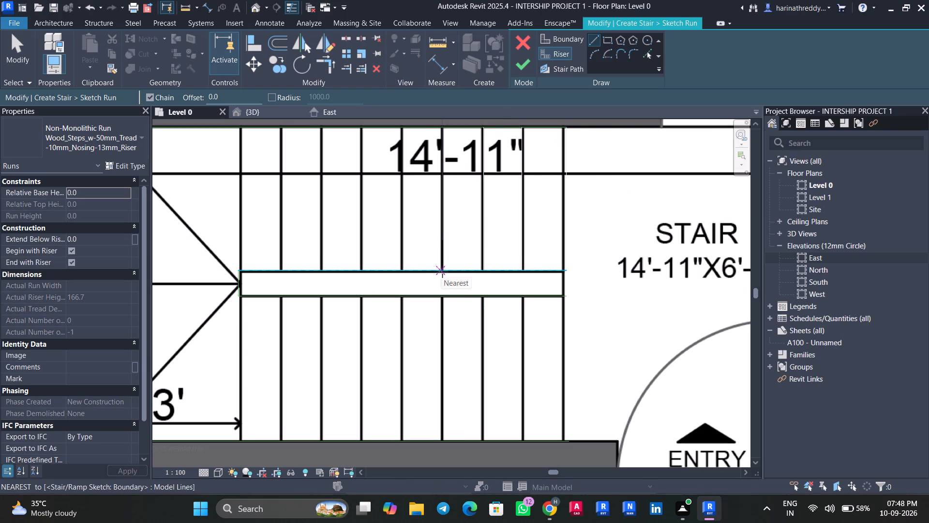
click(443, 272)
click(442, 129)
key(Escape)
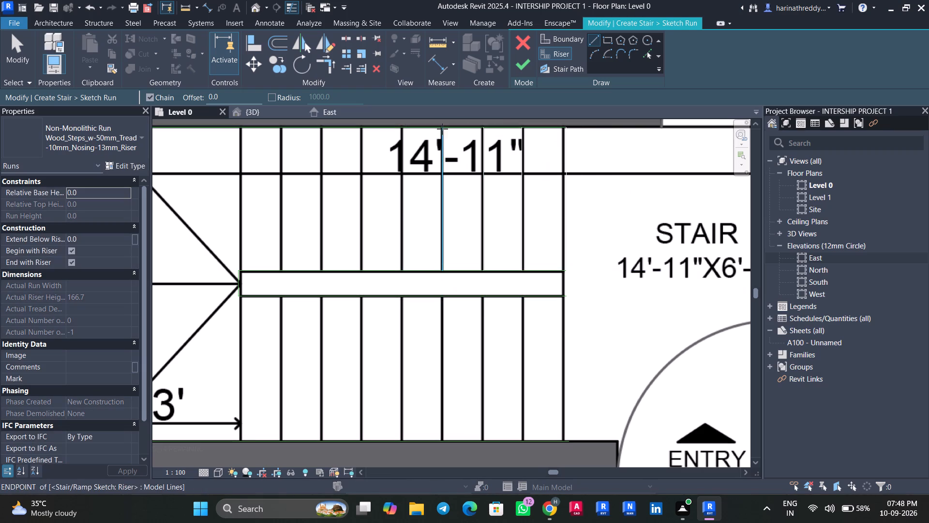
Draw the remaining five risers, about 900 mm long, across the flight beside the living-room wall, tracing the plan up to the turn.
click(404, 270)
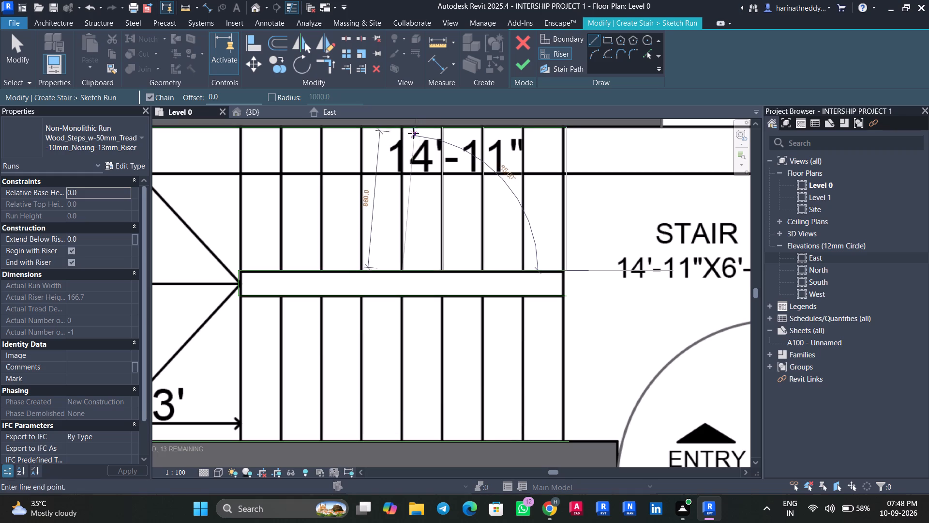
click(403, 126)
key(Escape)
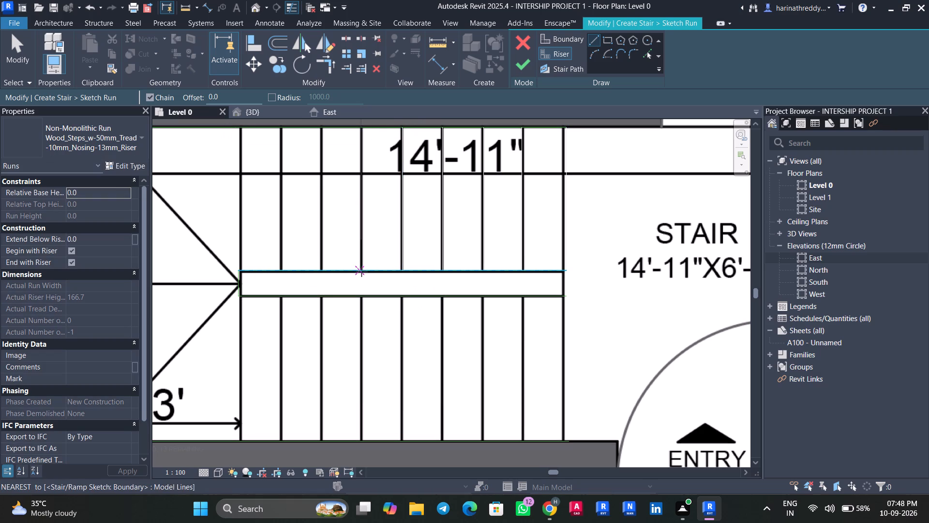
click(362, 275)
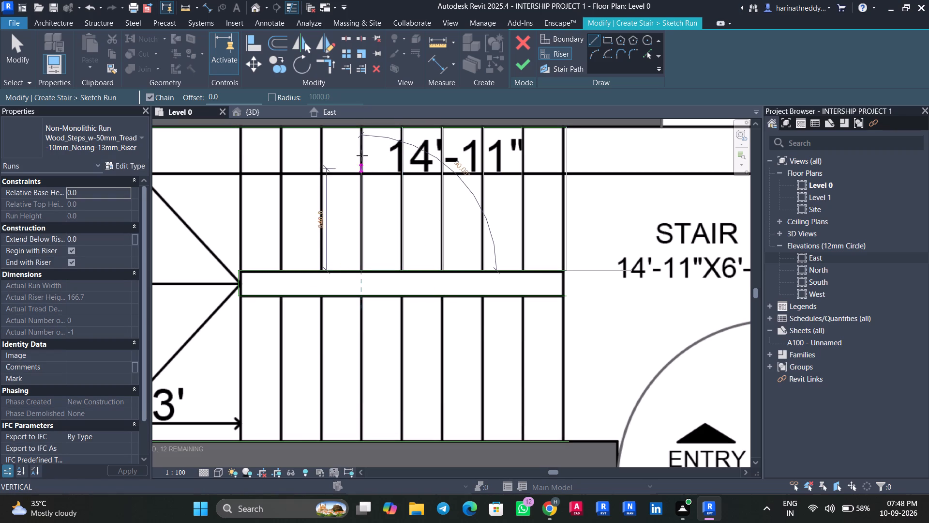
click(363, 128)
key(Escape)
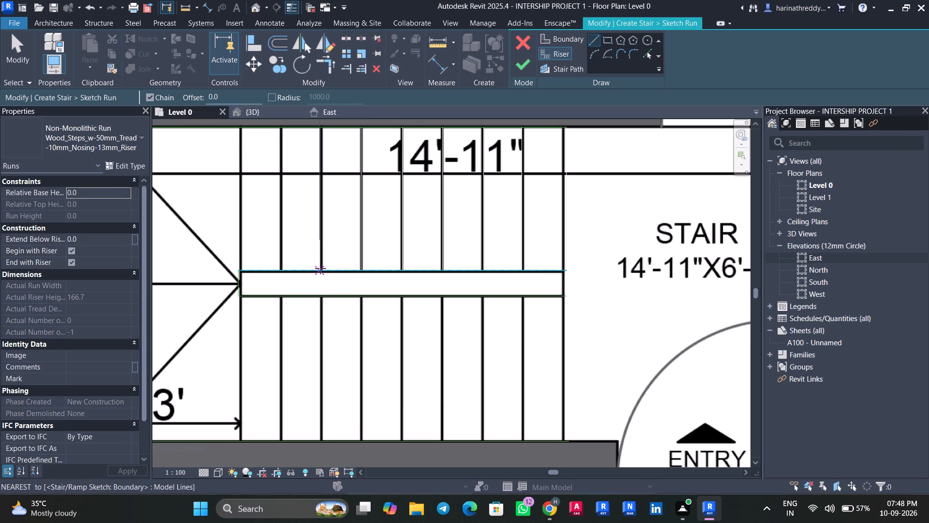
click(320, 274)
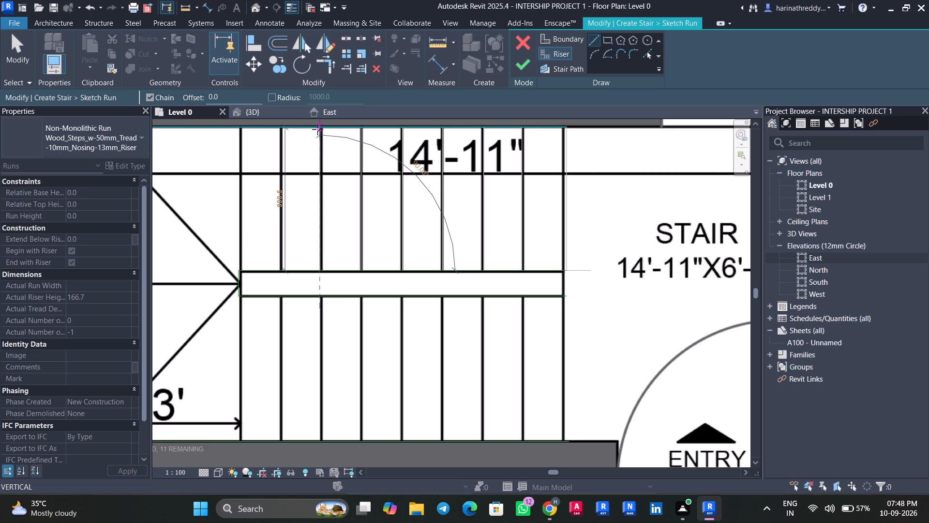
click(322, 126)
key(Escape)
click(281, 269)
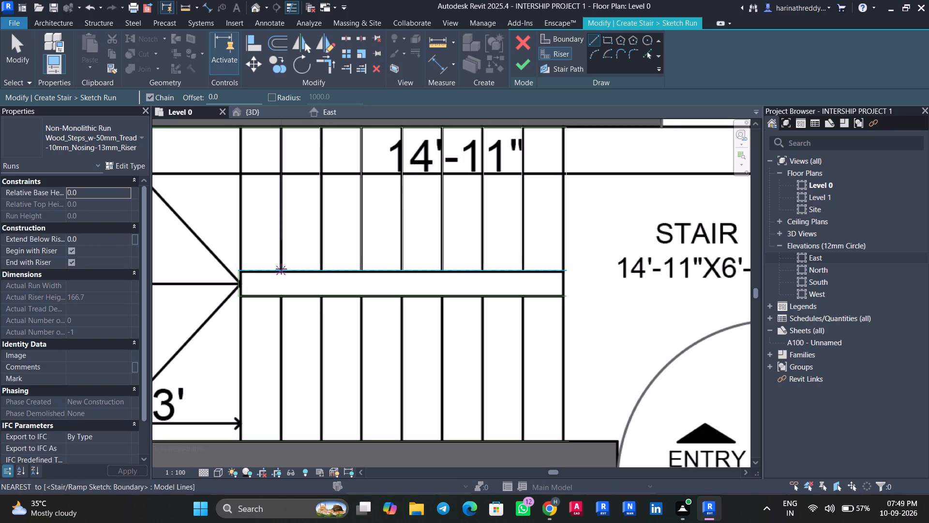
click(282, 128)
key(Escape)
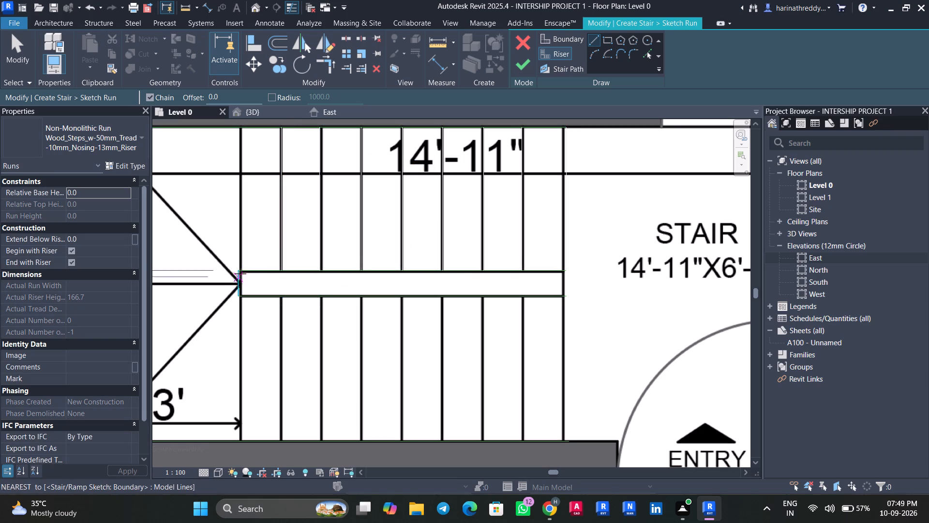
click(242, 267)
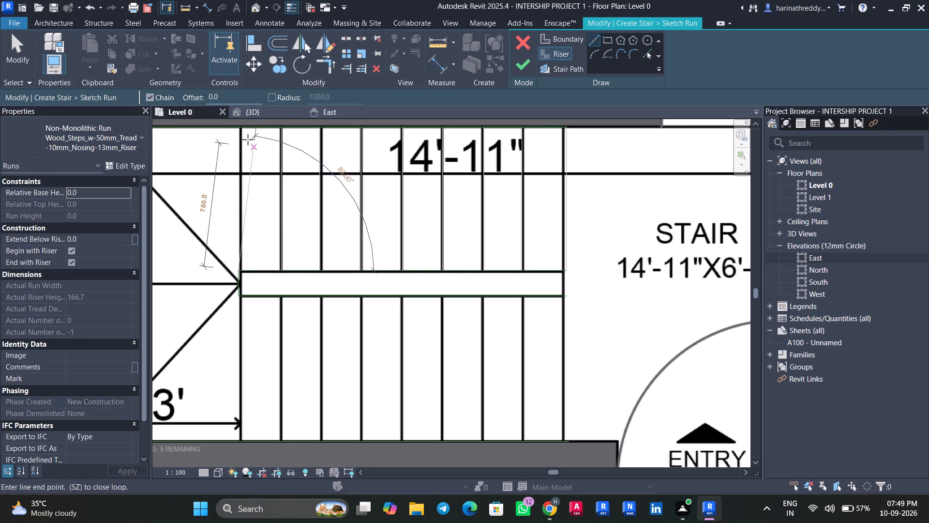
click(242, 128)
key(Escape)
Draw the first four risers, about 914 mm long, across the flight beside the exterior entrance wall, tracing the plan from the turn.
click(242, 300)
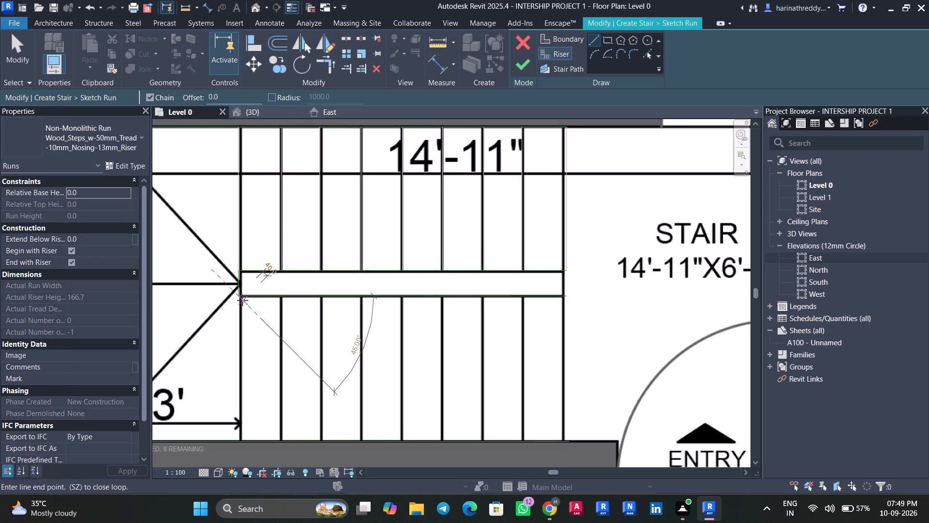
middle_drag(247, 298, 286, 122)
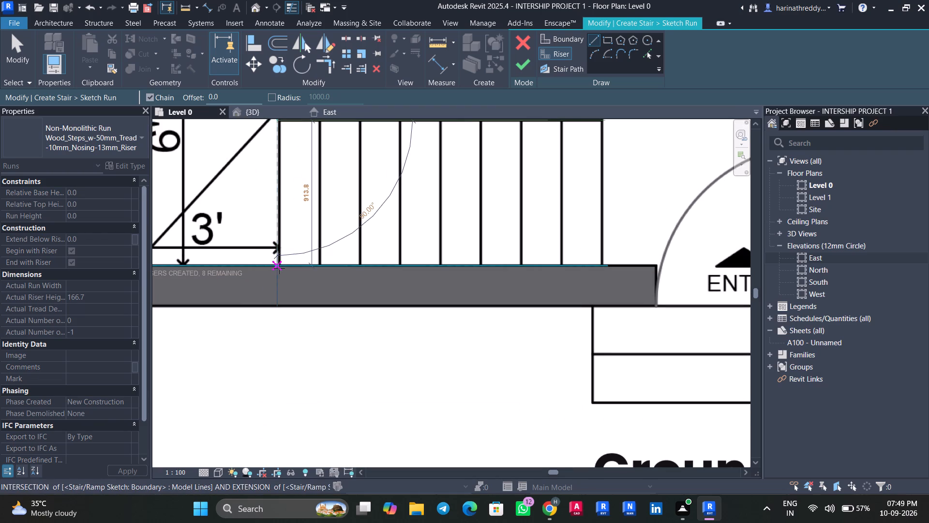
click(279, 268)
key(Escape)
middle_drag(287, 253, 276, 336)
click(310, 205)
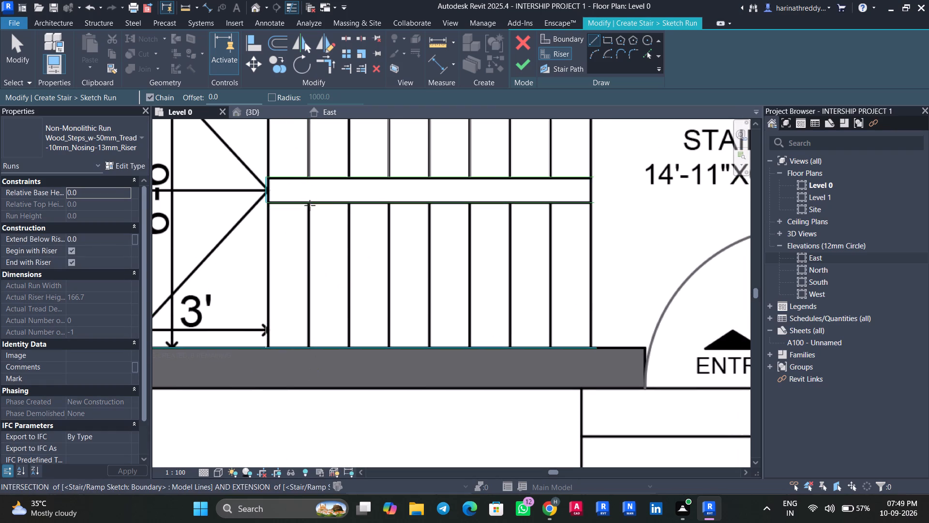
click(308, 347)
key(Escape)
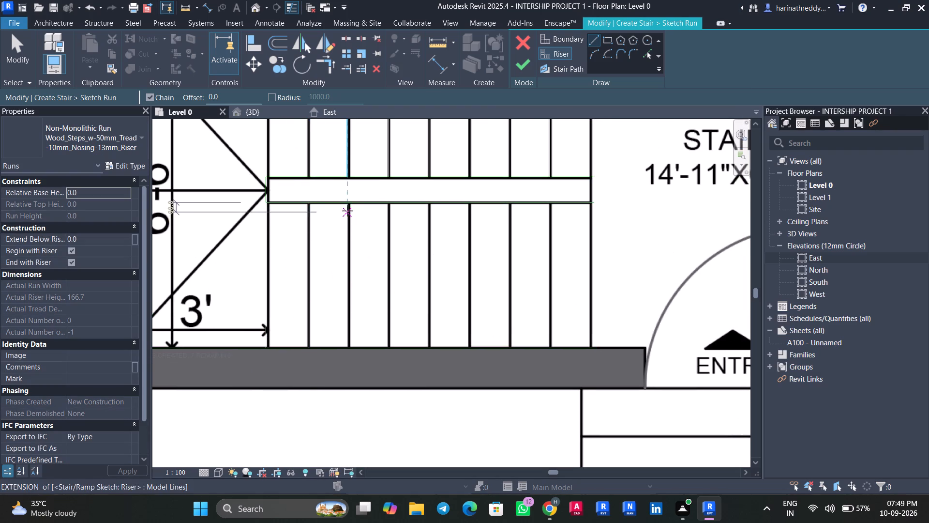
click(348, 205)
click(351, 348)
key(Escape)
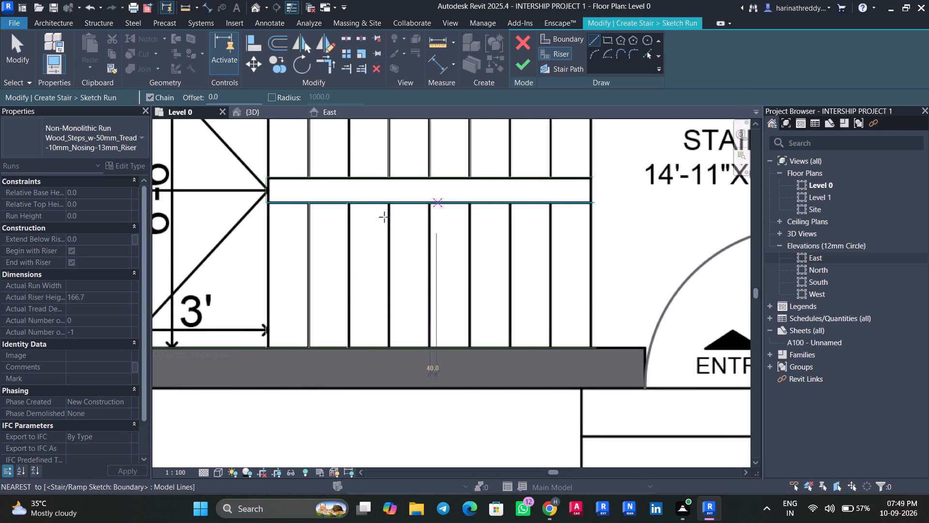
click(395, 200)
key(Escape)
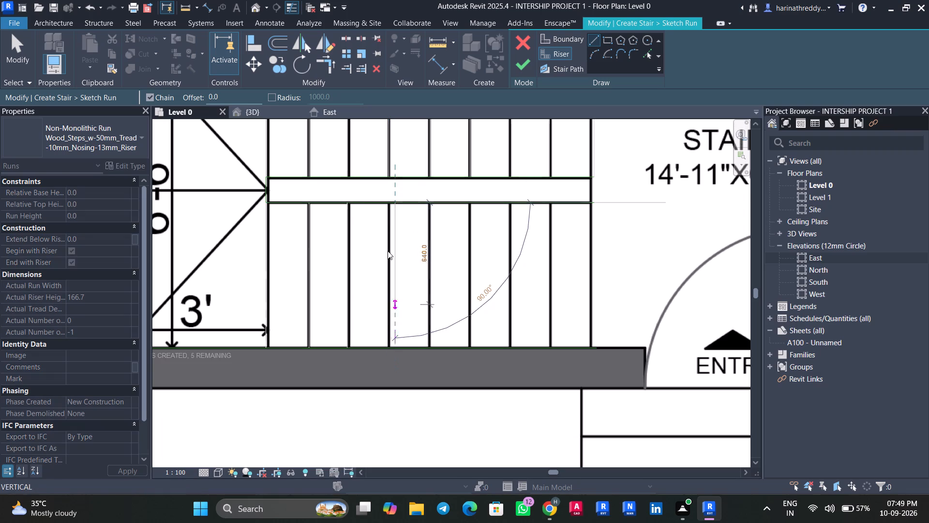
click(389, 205)
click(390, 346)
key(Escape)
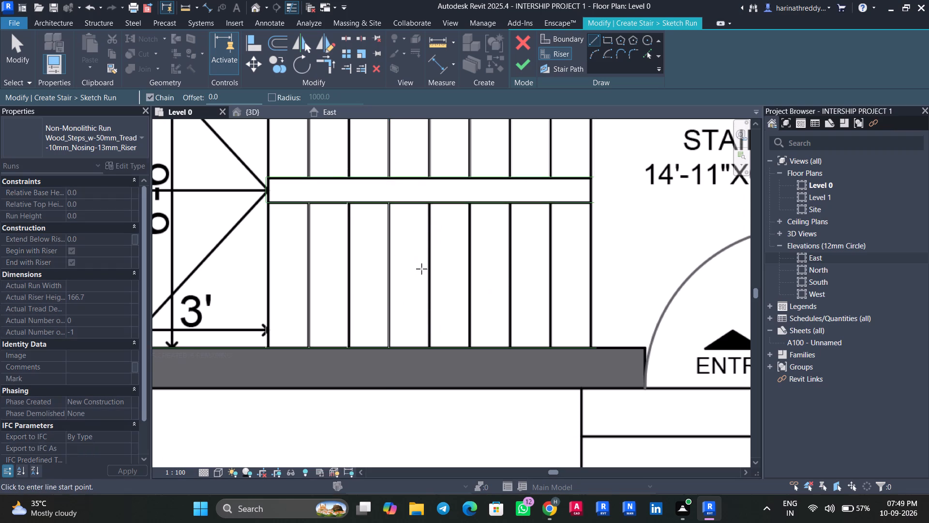
Draw the remaining five risers, about 914 mm long, across the entrance-wall flight, tracing the plan to its open end.
click(428, 202)
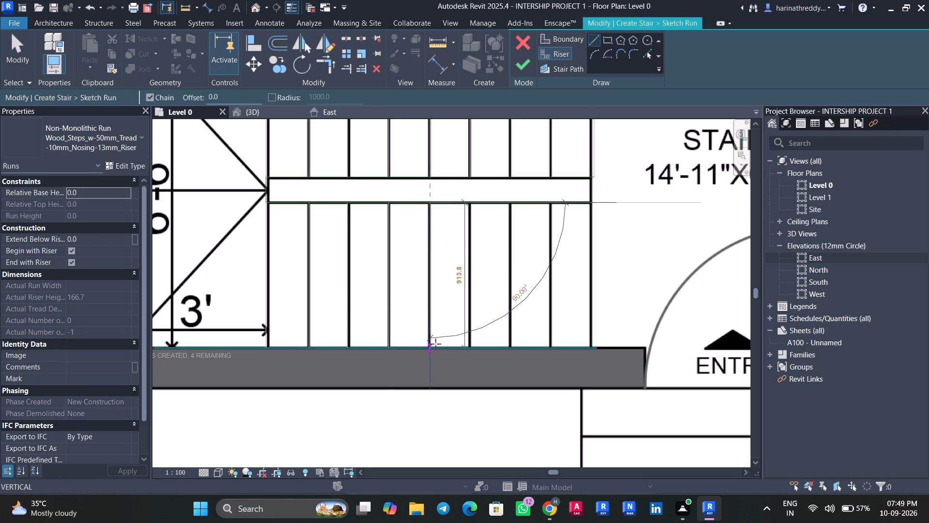
click(431, 351)
key(Escape)
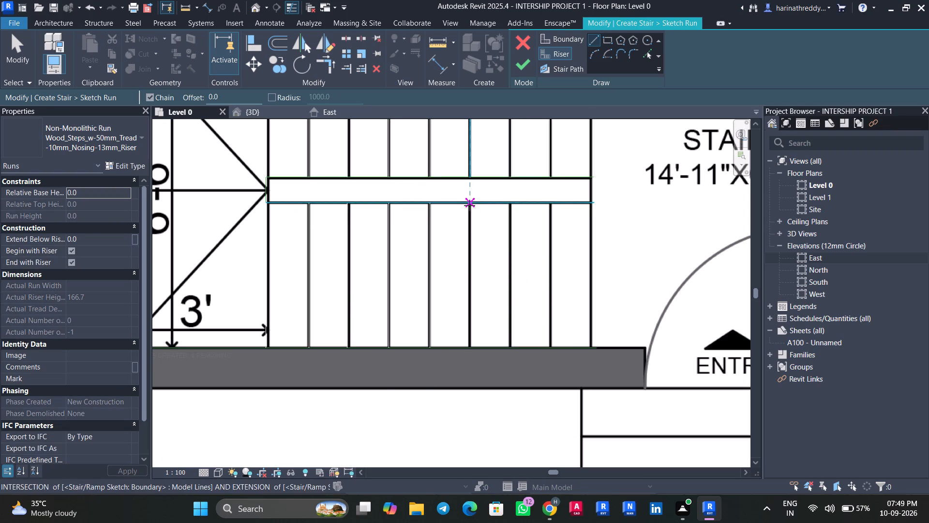
click(469, 205)
click(467, 346)
key(Escape)
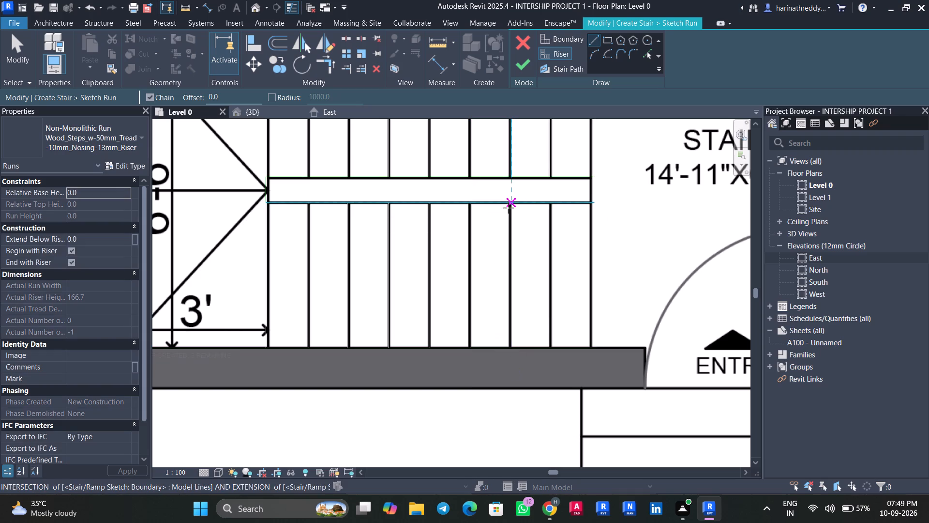
click(510, 205)
click(513, 345)
key(Escape)
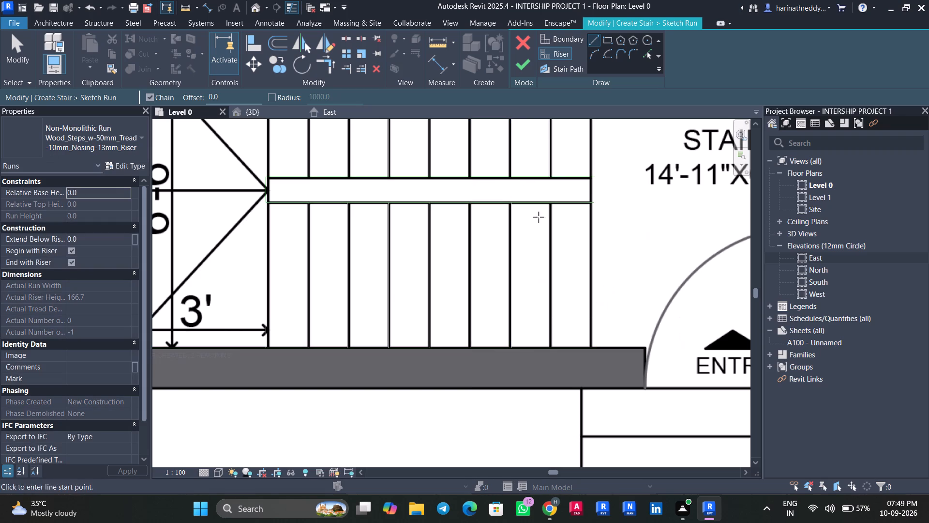
click(548, 206)
click(551, 348)
key(Escape)
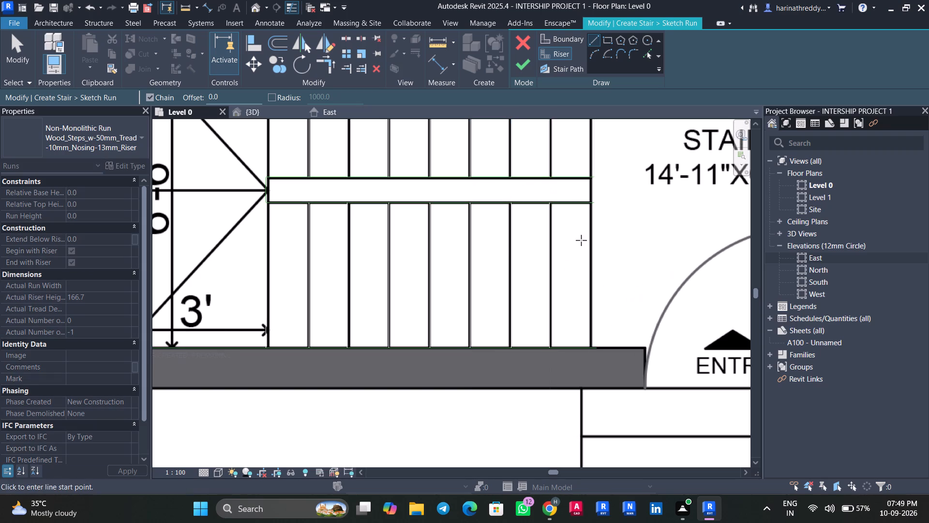
click(591, 204)
click(593, 349)
key(Escape)
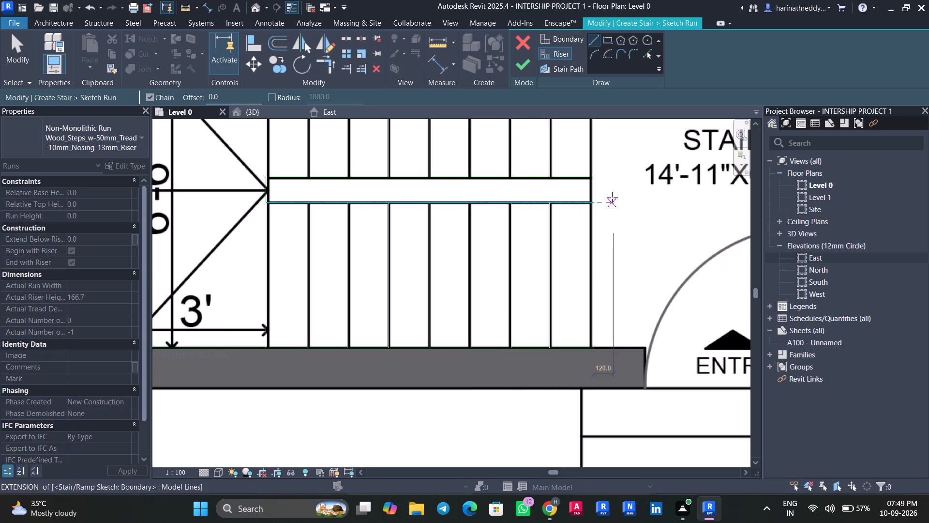
Draw a U-shaped stair path from the entrance-wall flight's end riser, about 2600 mm to the turn, across and back, and finish the run sketch.
click(562, 71)
scroll(600, 248, down, 3)
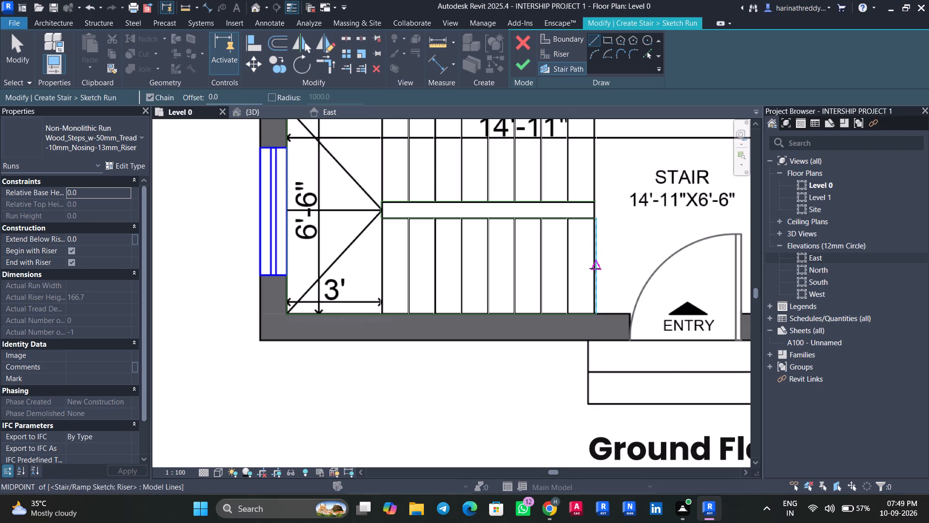
click(596, 262)
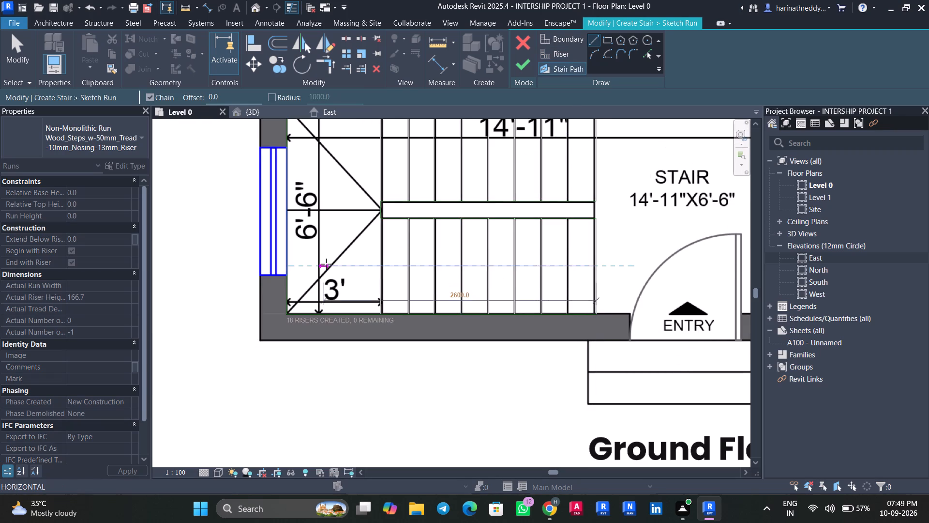
scroll(326, 264, down, 2)
middle_drag(326, 264, 325, 292)
click(319, 293)
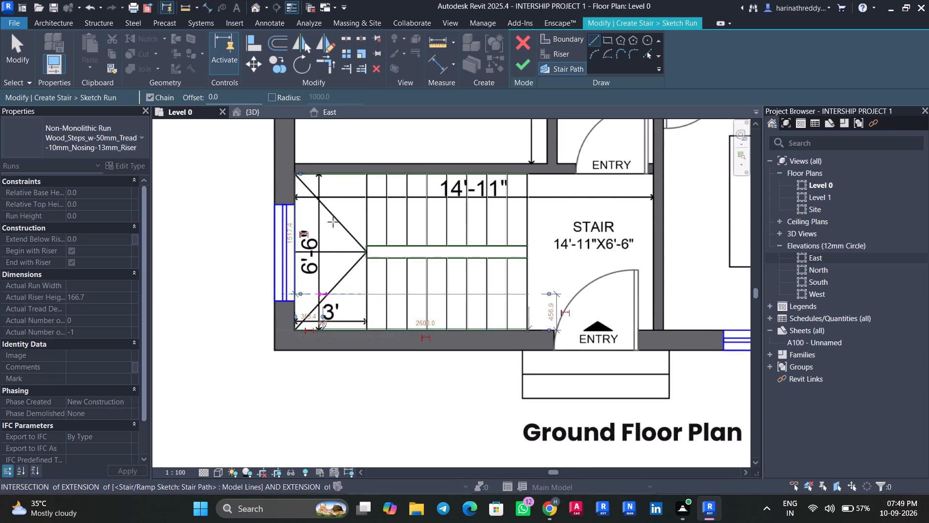
click(326, 207)
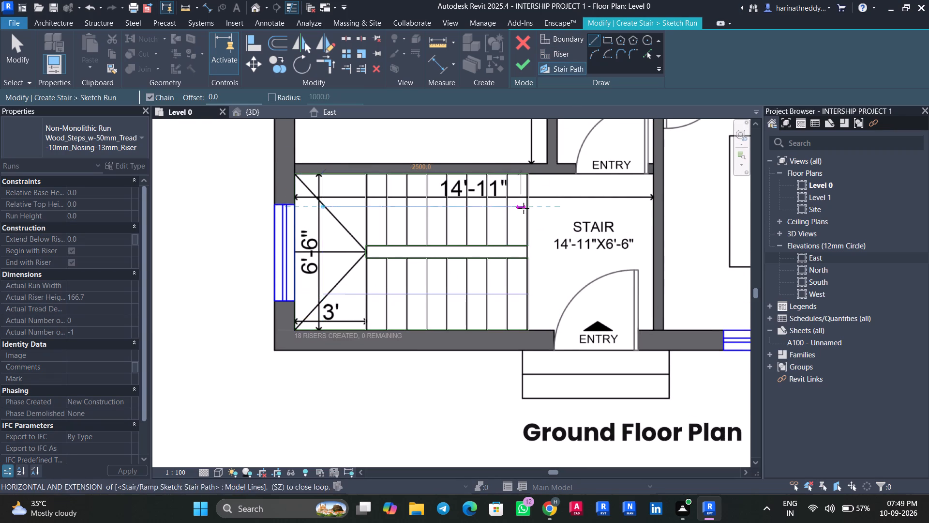
click(526, 208)
key(Escape)
click(524, 67)
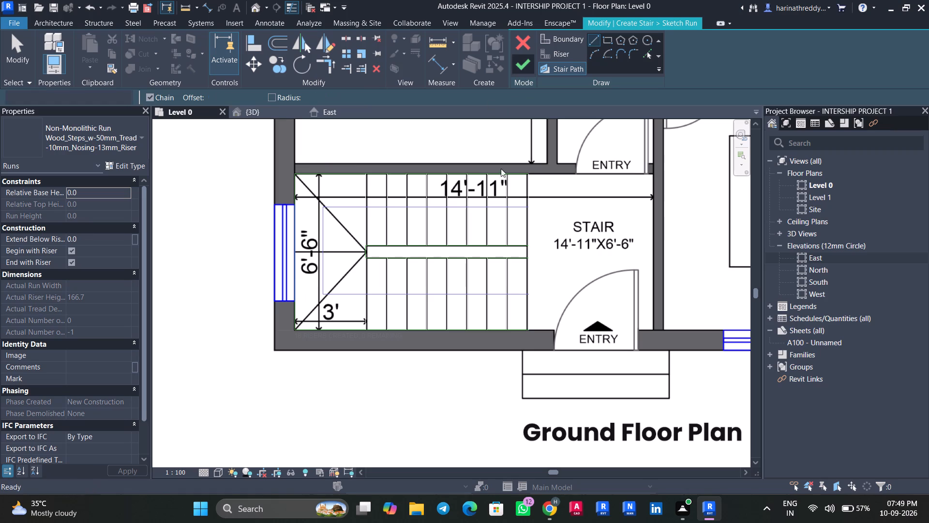
Look at the new stair run in the 3D view and open its railing options.
click(254, 110)
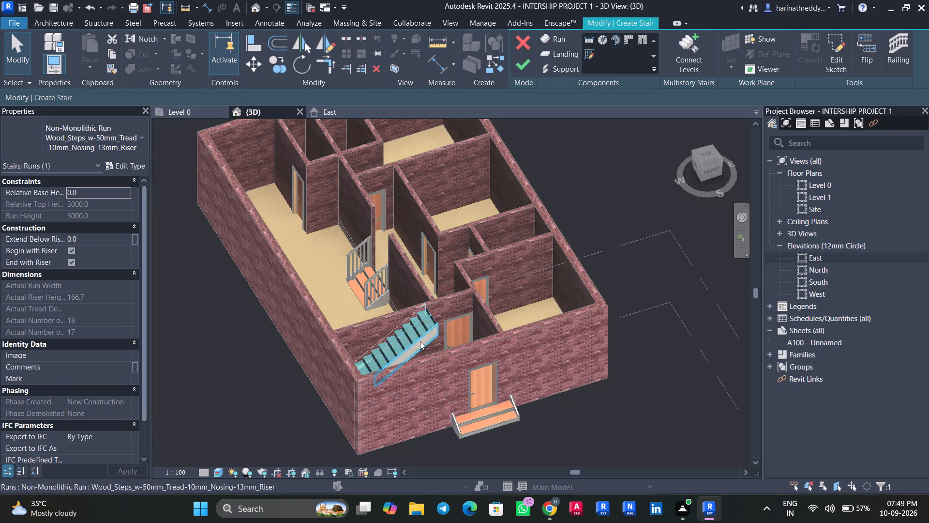
scroll(418, 338, up, 3)
click(909, 39)
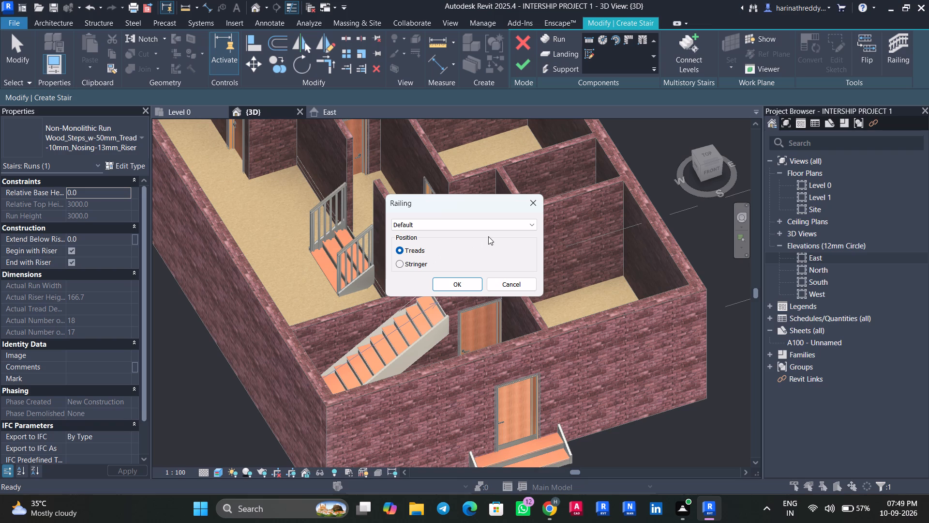
click(500, 281)
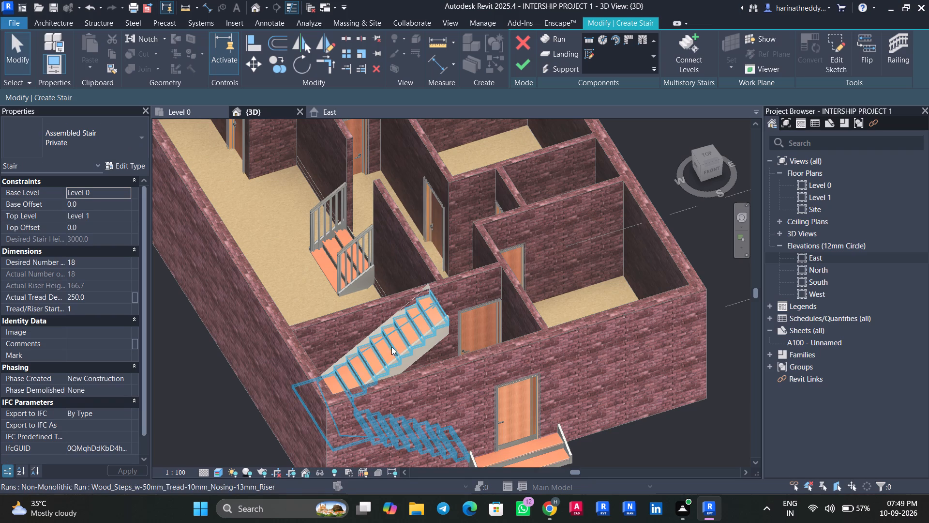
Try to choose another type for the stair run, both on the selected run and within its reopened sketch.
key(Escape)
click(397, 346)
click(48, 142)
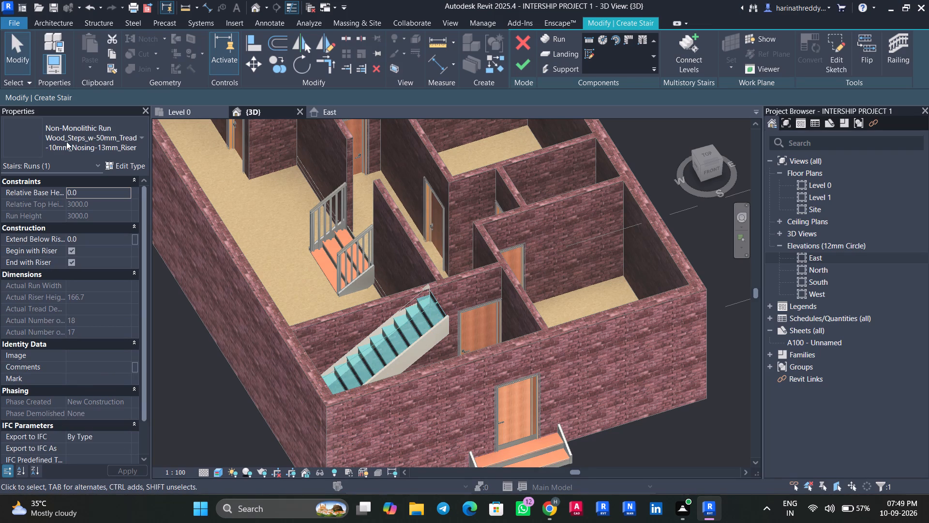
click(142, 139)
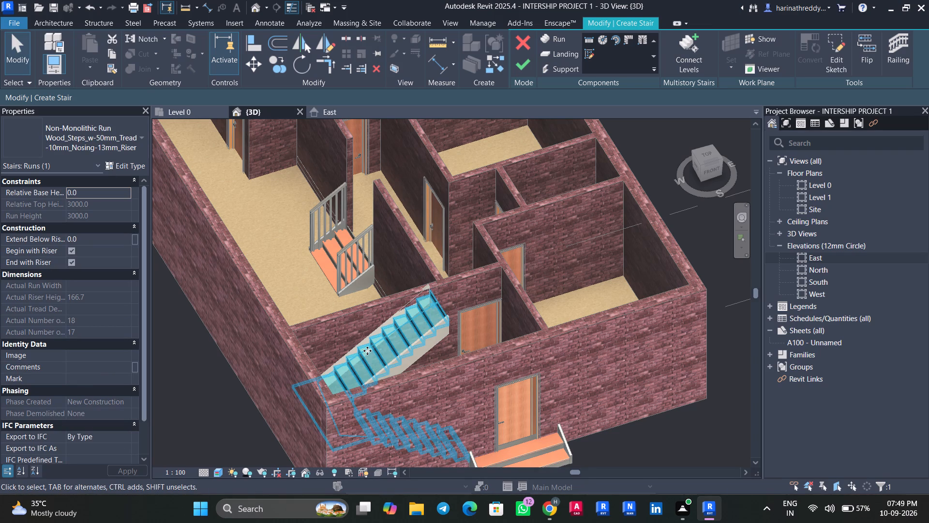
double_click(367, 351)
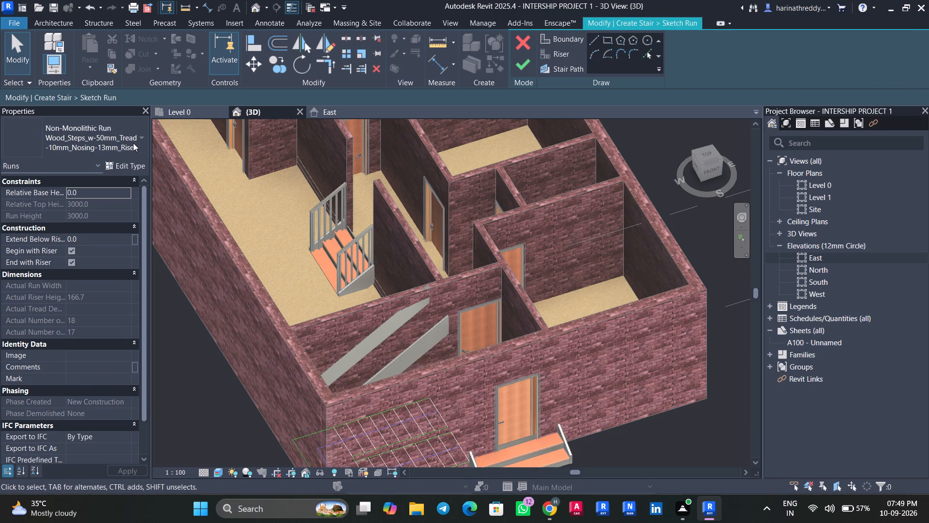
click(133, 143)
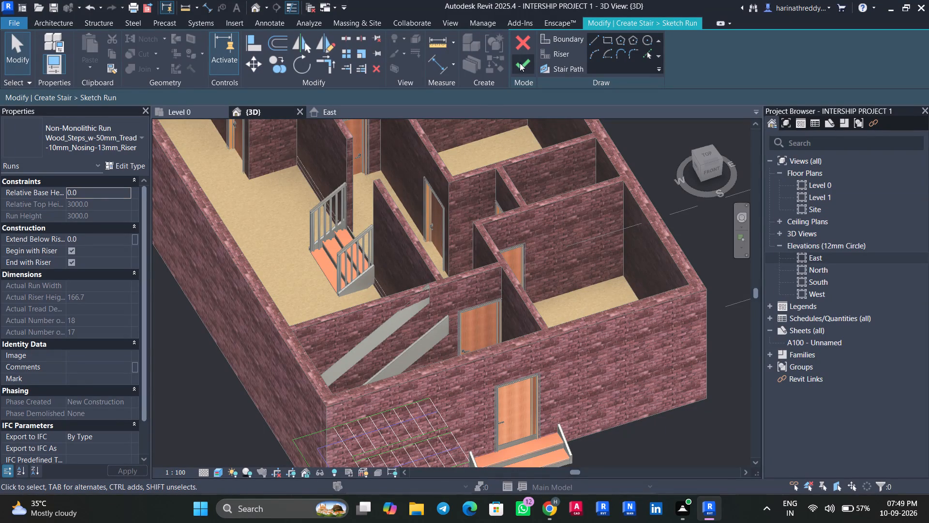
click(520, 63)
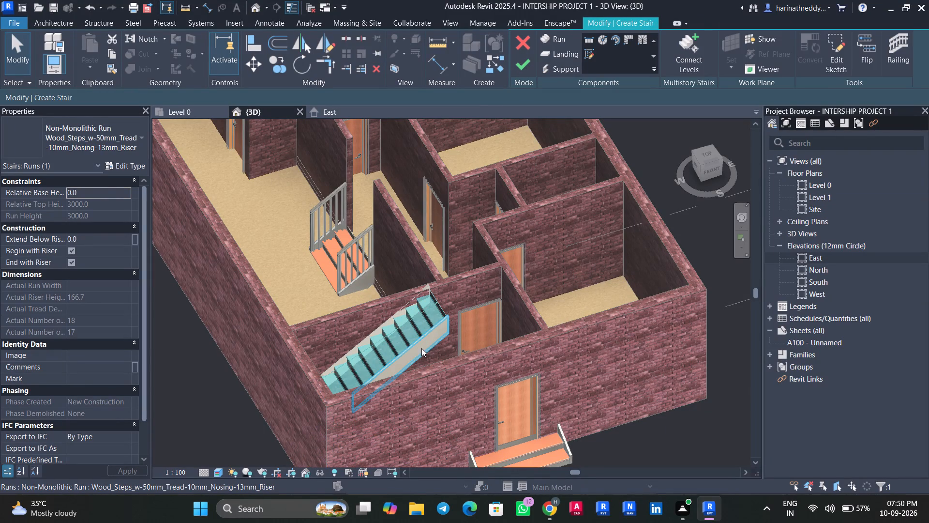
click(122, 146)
Finish the U-shaped staircase with its default railings.
click(531, 61)
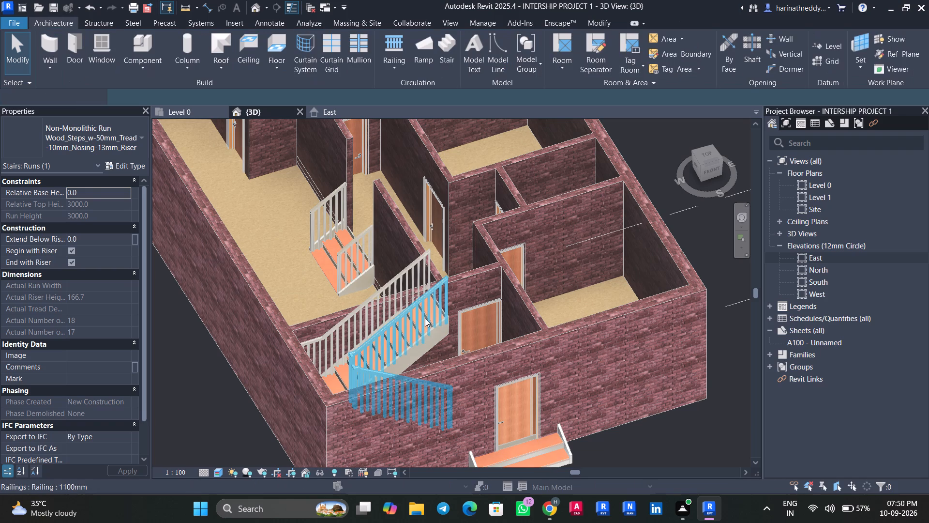
Examine the finished staircase, interior steps and entrance steps in 3D, including from the front and the top.
scroll(572, 303, down, 3)
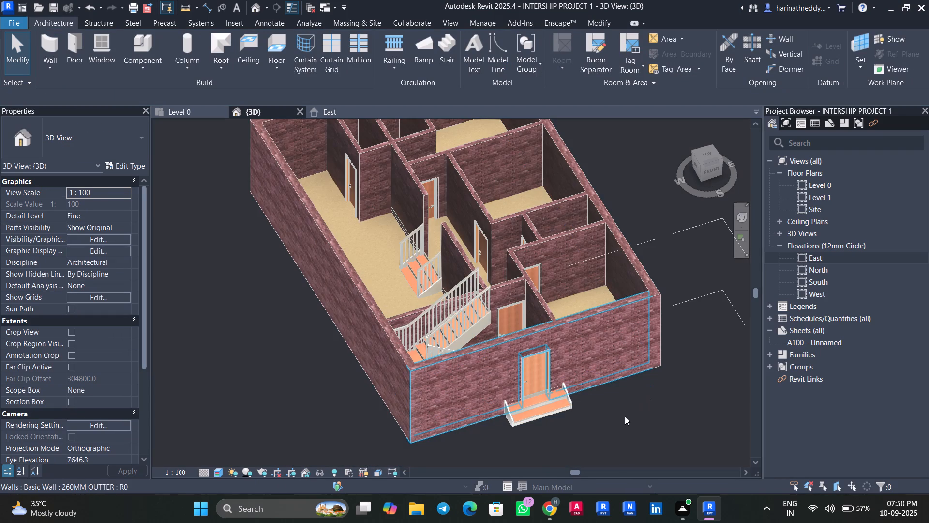
shift+middle_drag(623, 411, 606, 412)
scroll(487, 238, up, 3)
scroll(428, 245, up, 4)
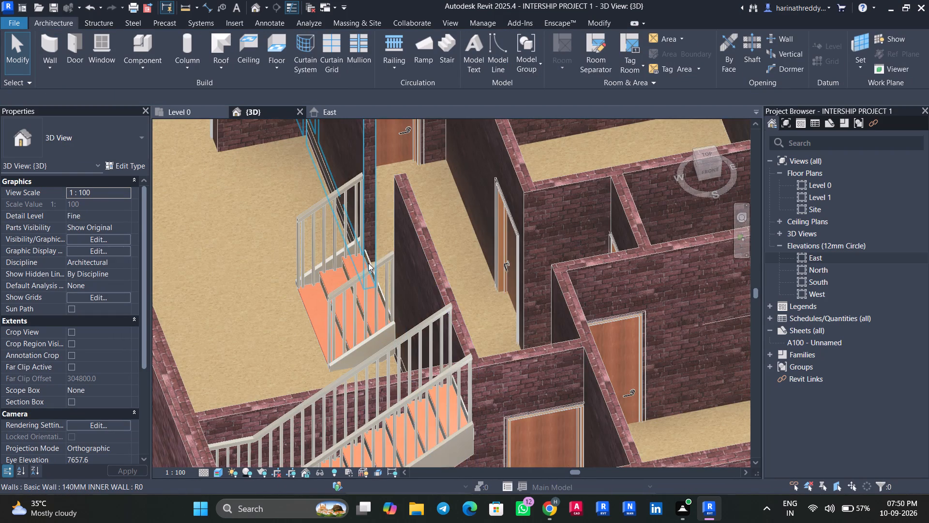
click(365, 267)
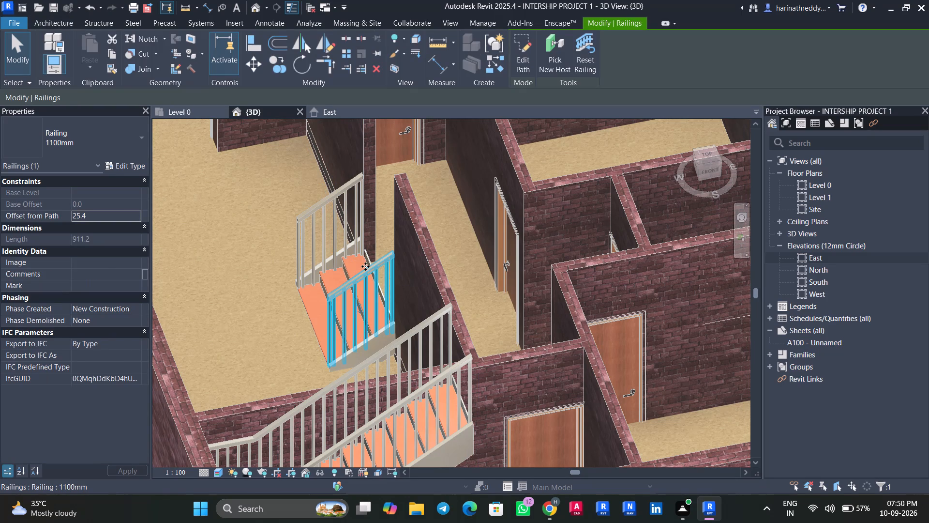
key(Escape)
scroll(232, 232, down, 11)
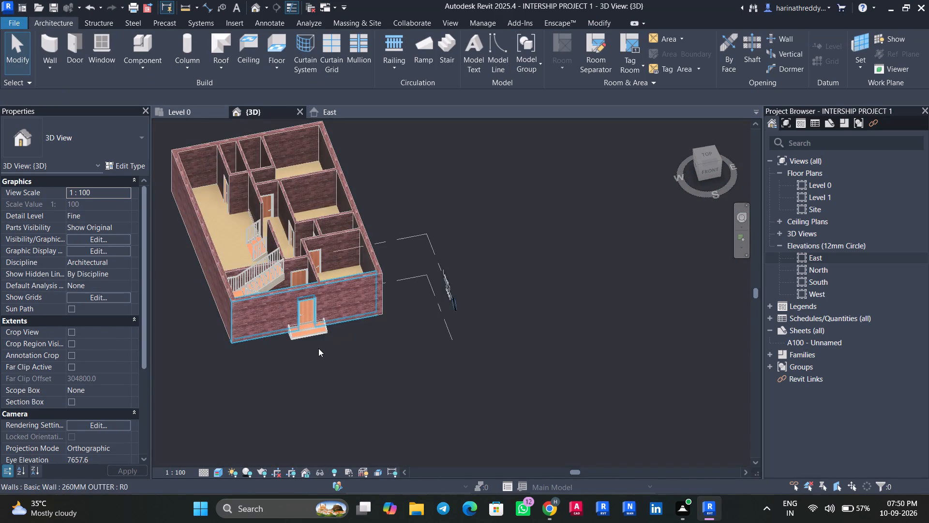
scroll(317, 348, up, 5)
middle_drag(379, 328, 396, 375)
scroll(395, 375, up, 1)
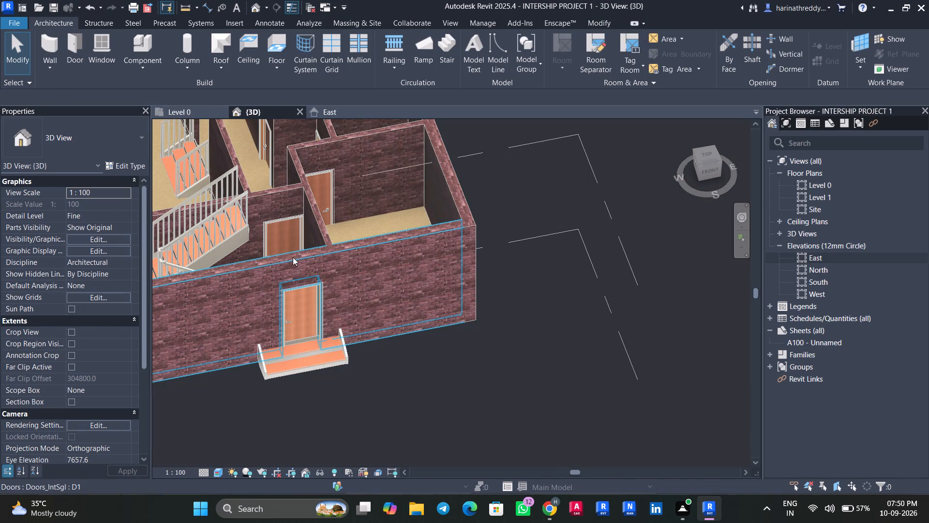
click(711, 167)
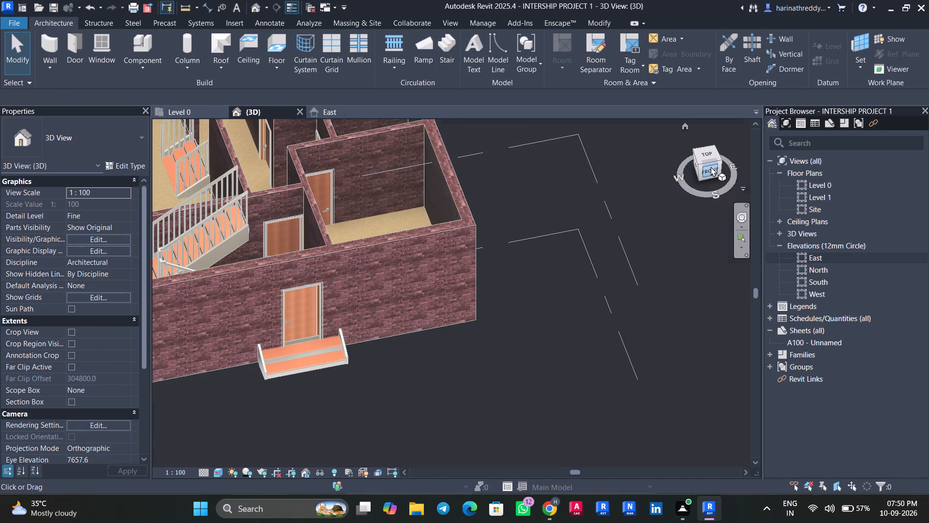
scroll(404, 262, up, 9)
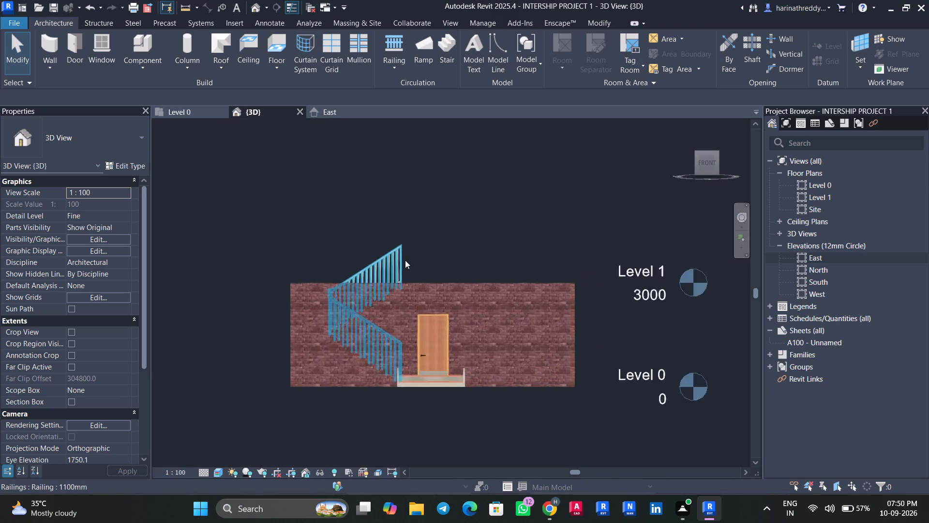
scroll(439, 255, down, 4)
click(708, 143)
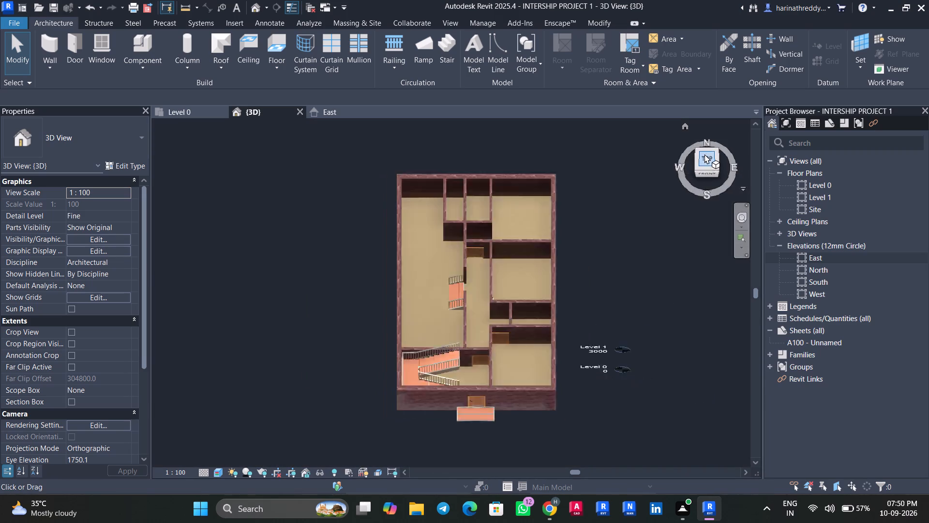
Set the PDF plan image's draw layer to Background in the Level 0 floor plan.
click(183, 110)
scroll(370, 221, down, 2)
scroll(370, 221, up, 1)
scroll(370, 221, down, 2)
scroll(373, 218, up, 1)
scroll(373, 218, down, 4)
middle_drag(401, 216, 338, 382)
scroll(338, 382, down, 4)
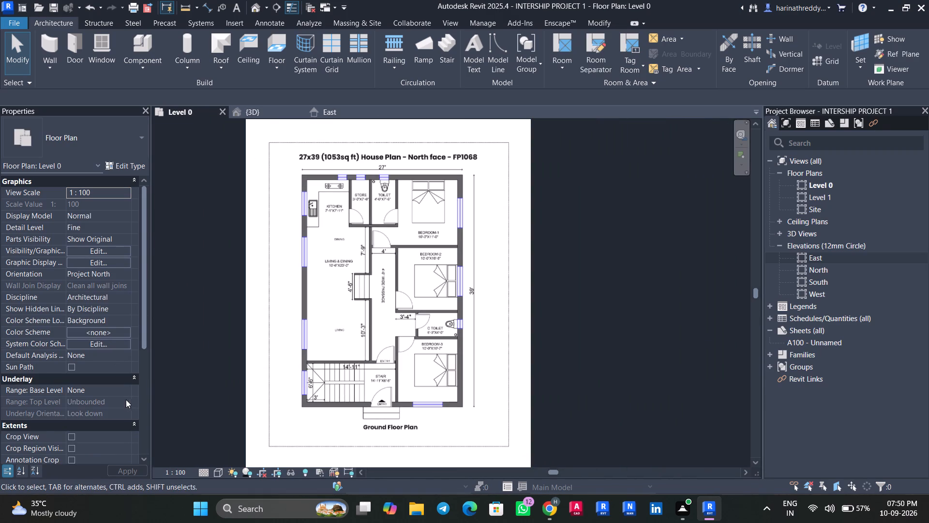
scroll(125, 388, down, 4)
click(233, 301)
click(261, 299)
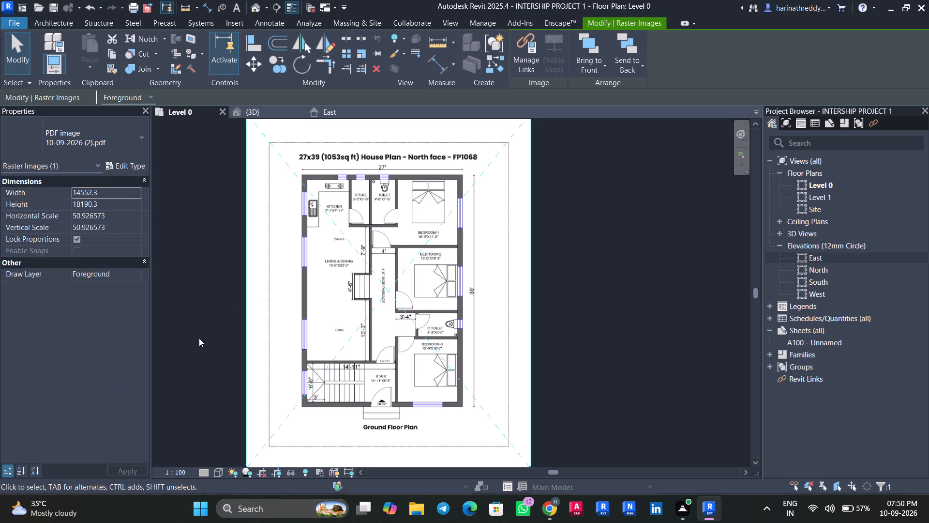
click(137, 271)
click(121, 284)
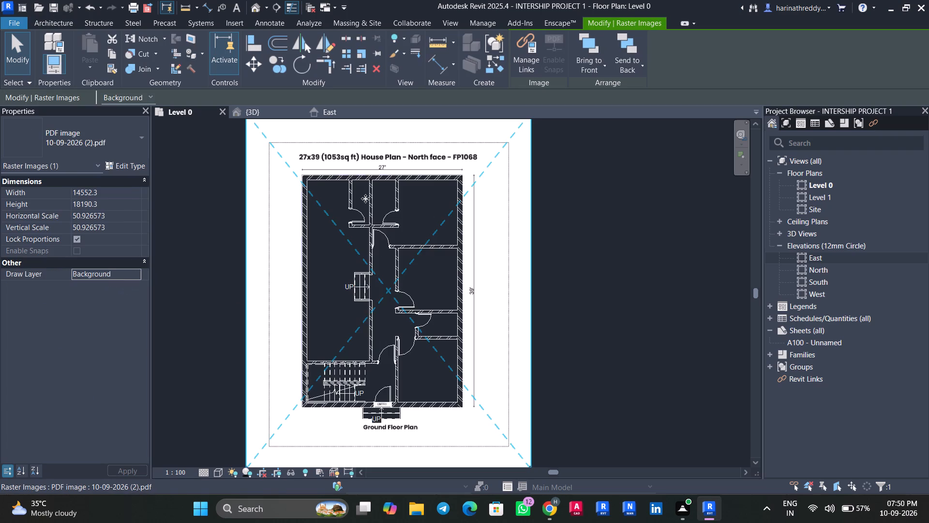
key(Escape)
Set the Plain compound ceiling's level to Level 1 and height offset to 0.0, and try starting its boundary sketch.
click(275, 68)
key(Escape)
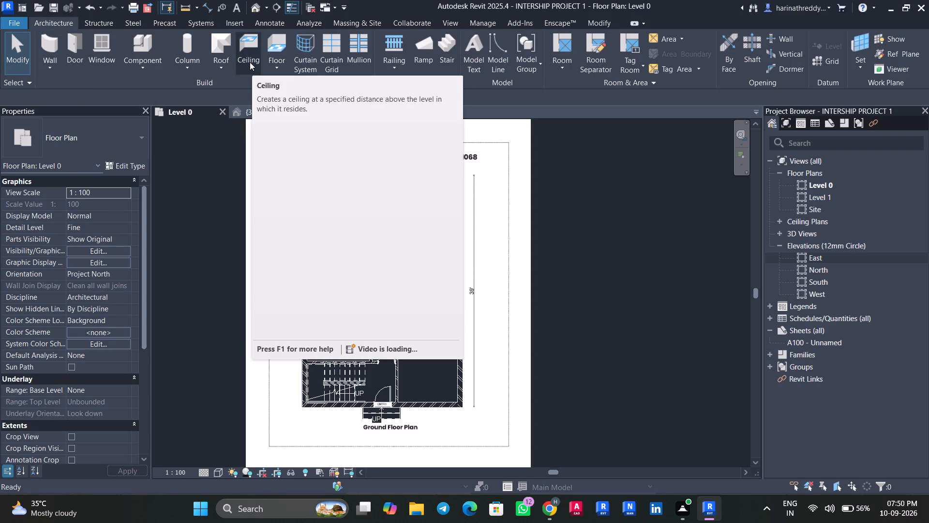
click(254, 58)
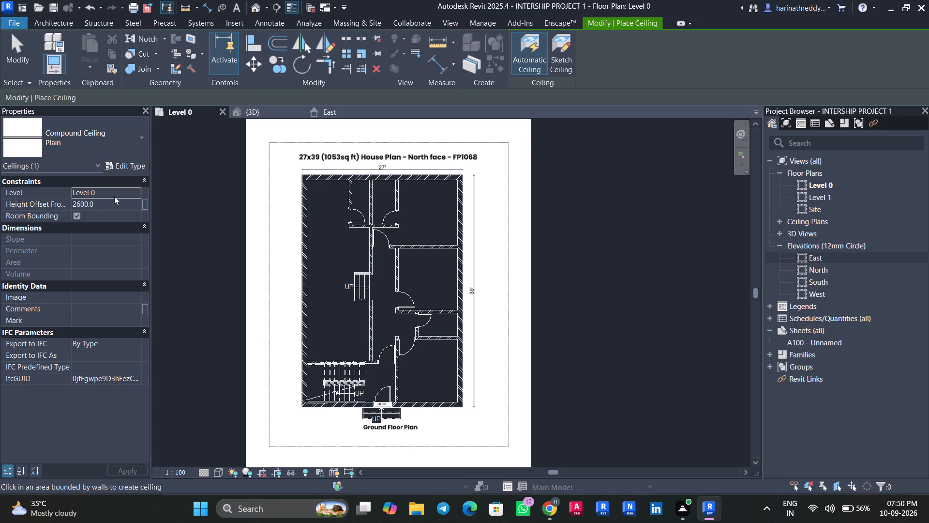
click(135, 189)
click(114, 211)
click(133, 207)
key(0)
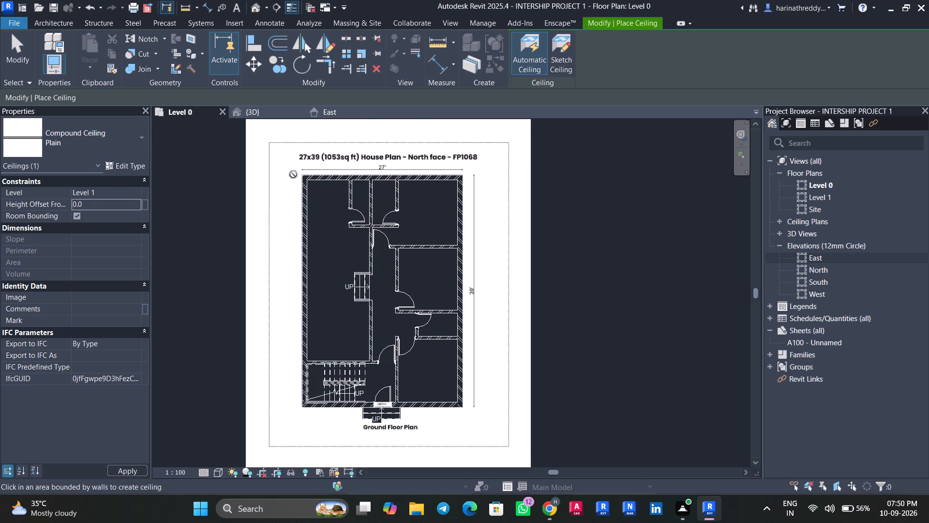
click(563, 60)
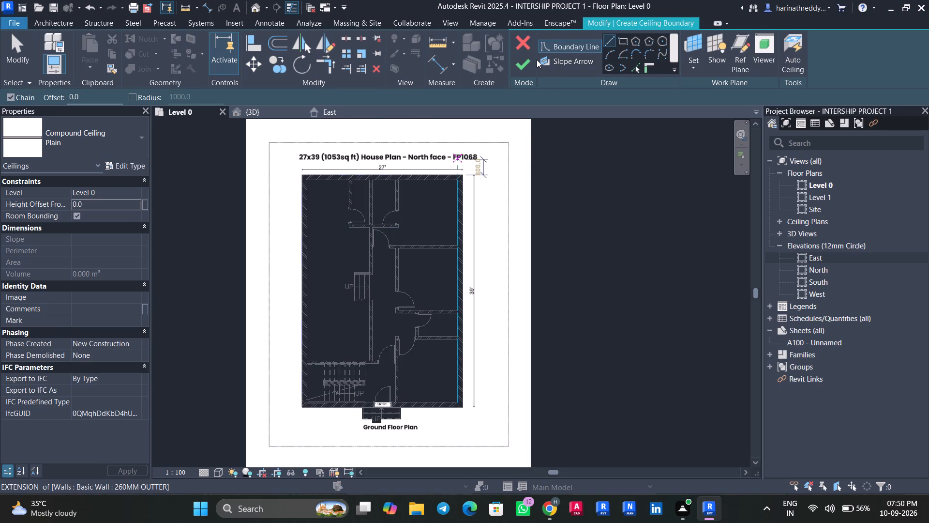
key(Escape)
click(528, 46)
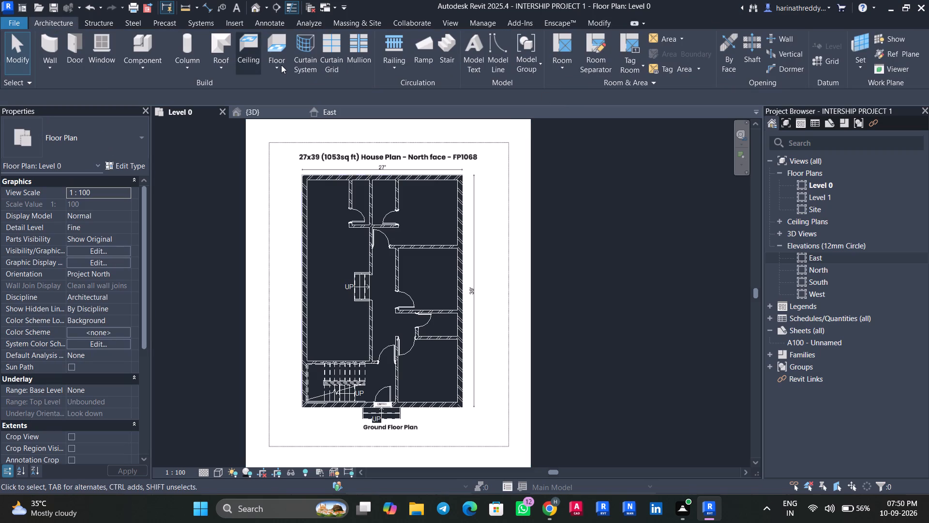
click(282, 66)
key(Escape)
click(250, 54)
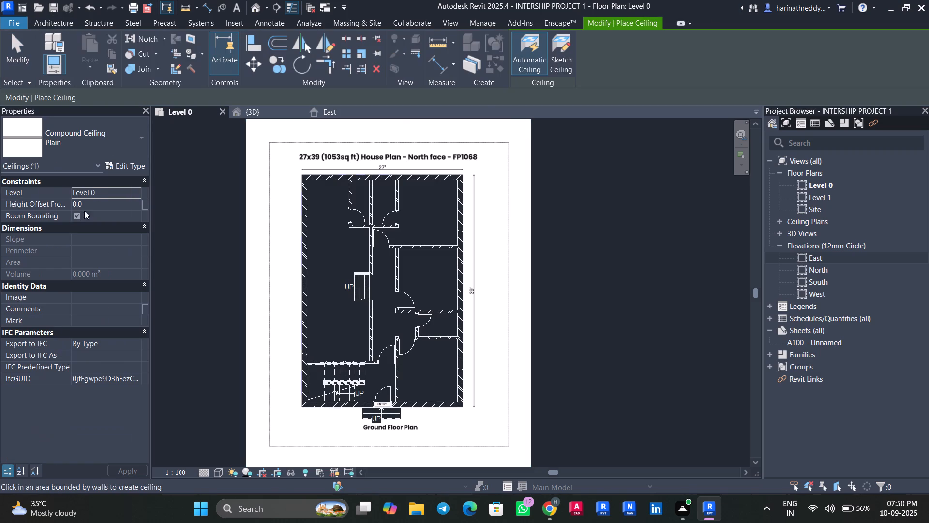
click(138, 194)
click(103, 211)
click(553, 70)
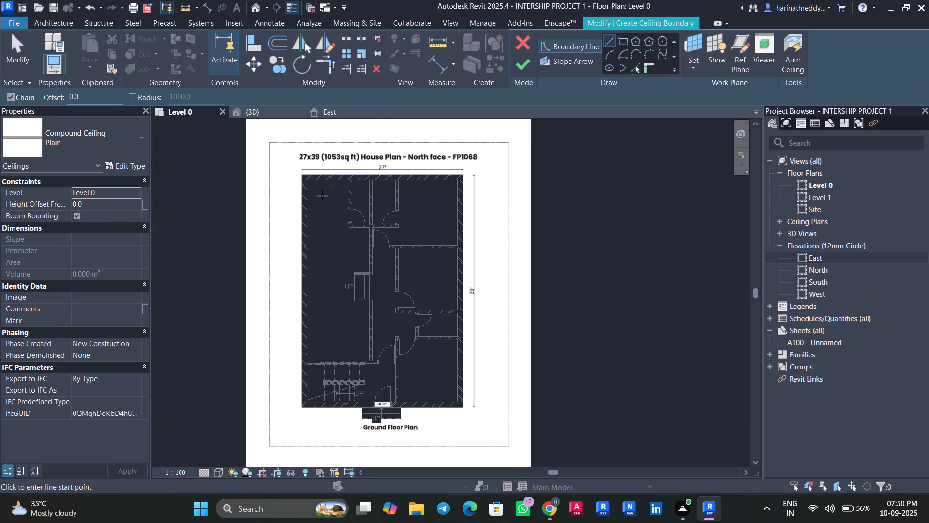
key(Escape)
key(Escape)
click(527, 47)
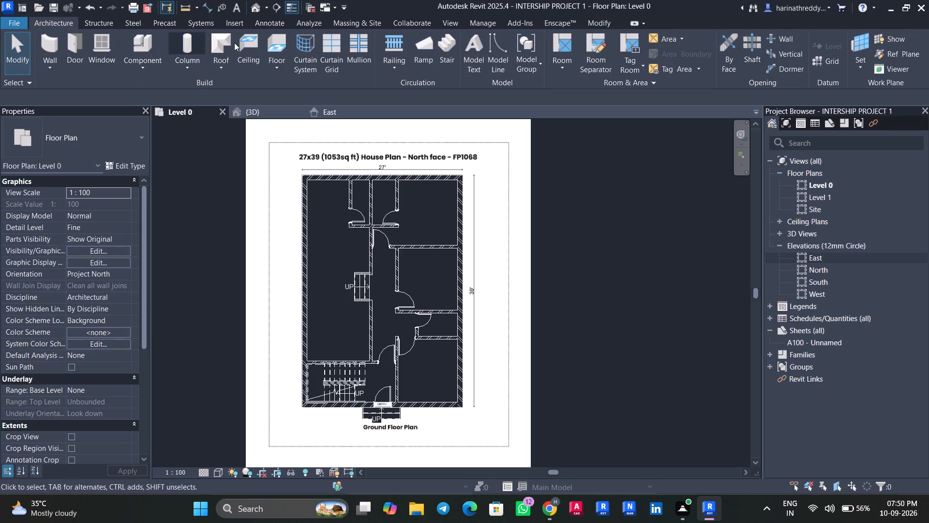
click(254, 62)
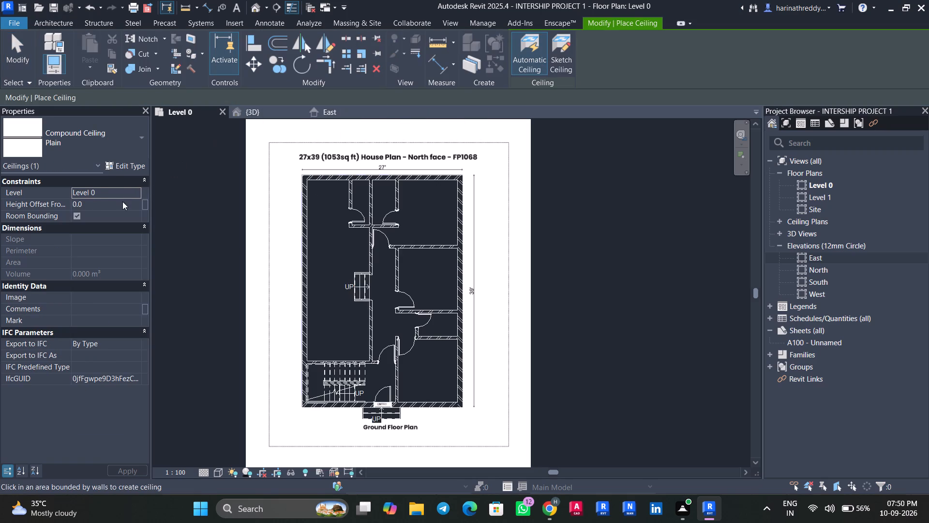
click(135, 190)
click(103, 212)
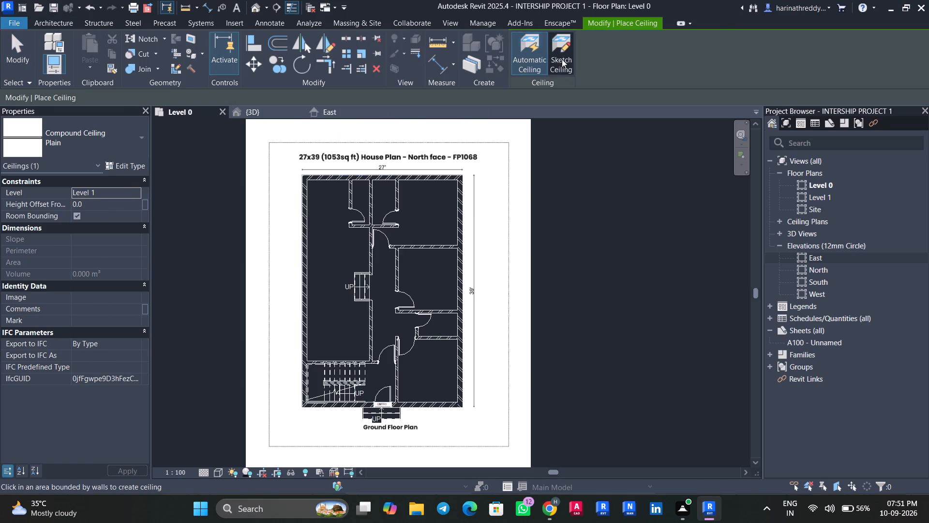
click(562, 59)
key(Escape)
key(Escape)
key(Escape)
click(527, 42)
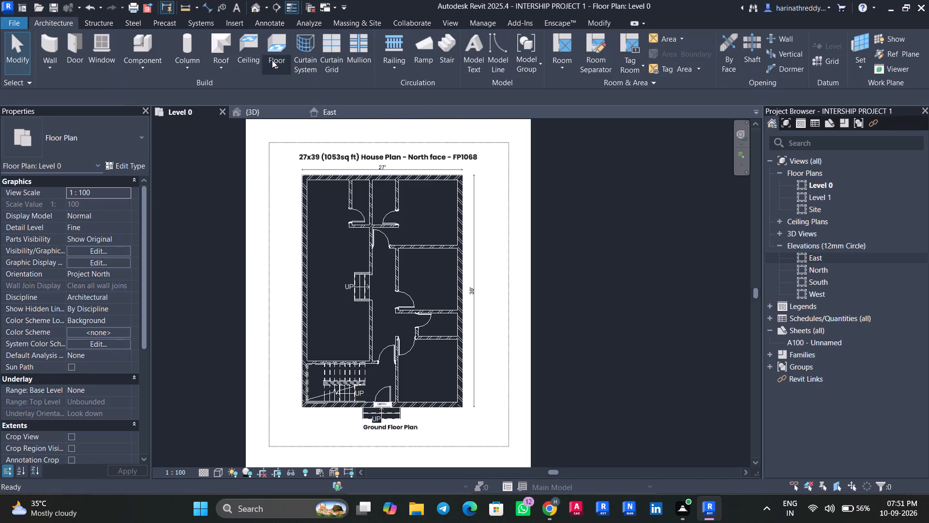
Start a sketched Plain ceiling, choosing Level 1, and draw a 7690 by 11340 mm rectangular boundary along the outer walls' inner faces.
click(254, 59)
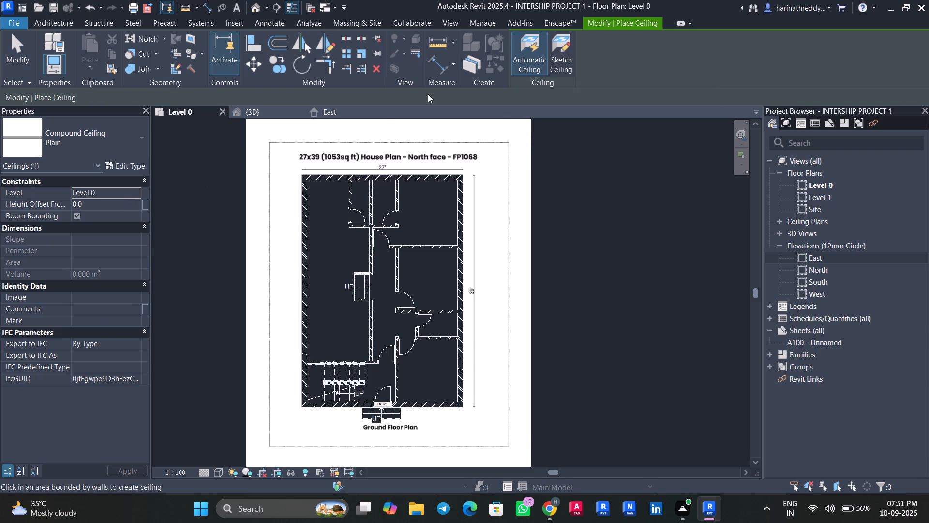
click(136, 188)
click(115, 211)
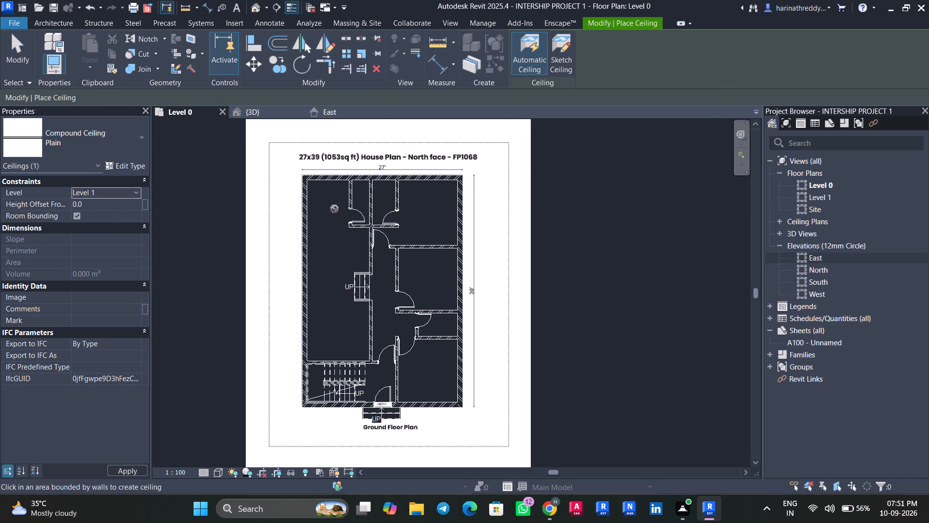
click(336, 209)
click(569, 52)
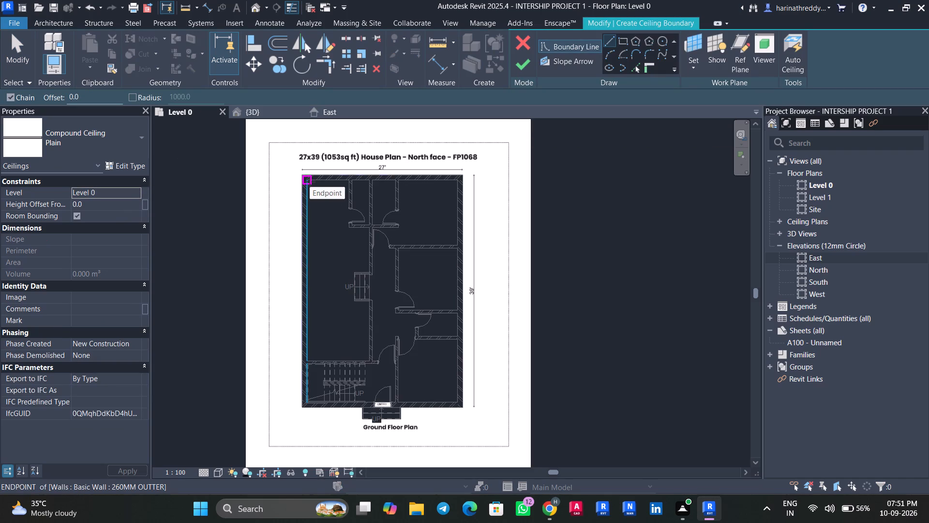
click(621, 40)
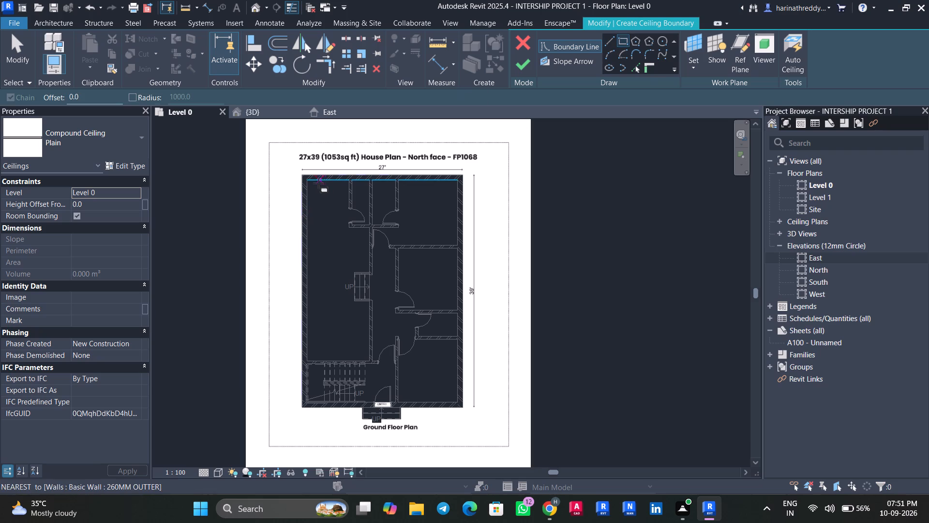
click(310, 183)
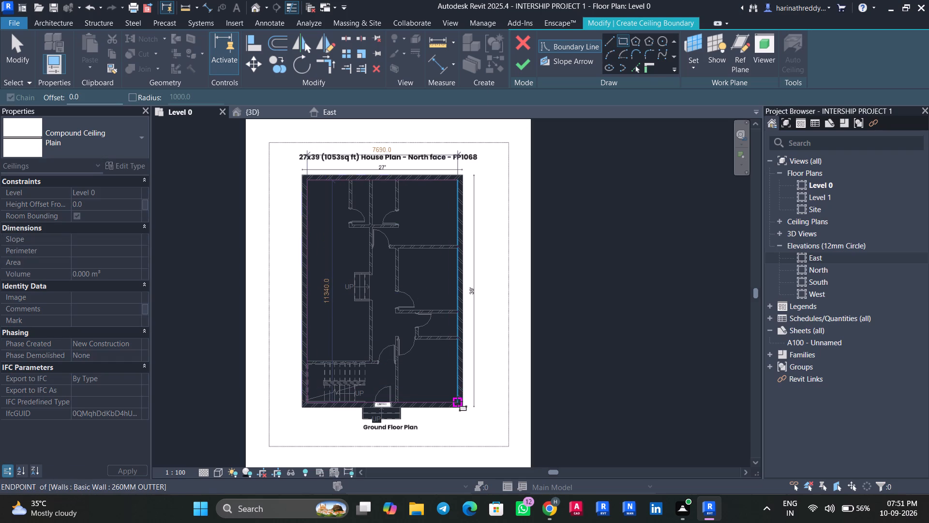
click(457, 401)
key(Escape)
key(Escape)
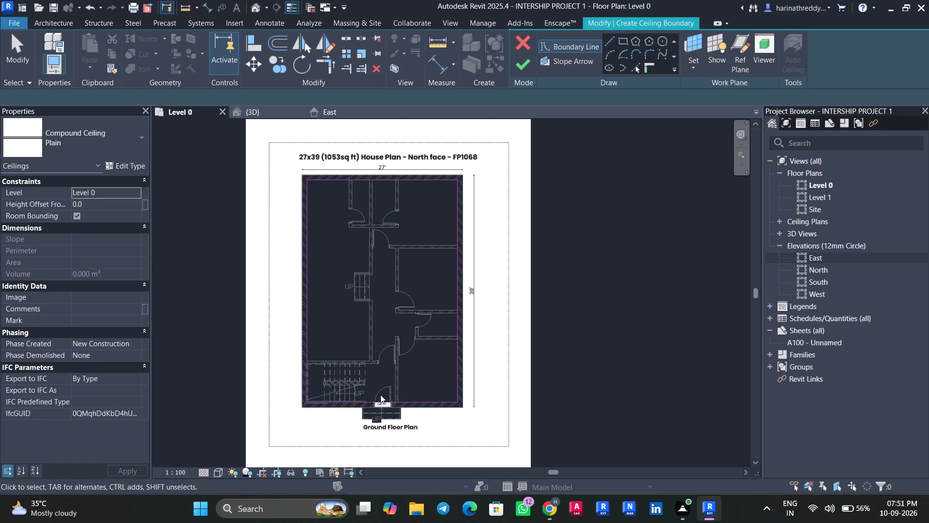
Move the ceiling boundary's entrance-side edge back to the wall between the living room and the stair room.
scroll(394, 401, up, 2)
click(394, 401)
drag(398, 402, 399, 347)
scroll(399, 347, up, 4)
key(Escape)
scroll(482, 410, down, 2)
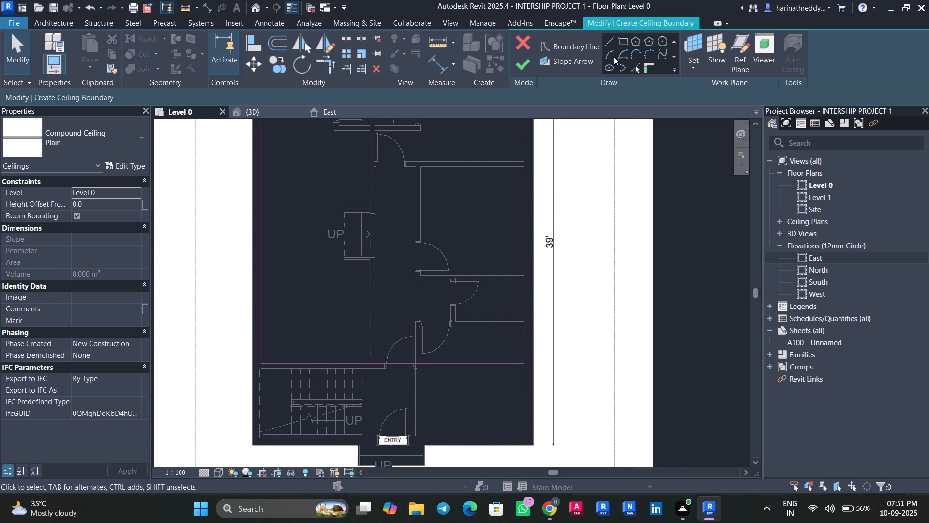
Extend the ceiling boundary about 2114 mm around Bedroom 3 along its walls, and trim the stair-room edge to the new side line.
click(613, 39)
click(524, 363)
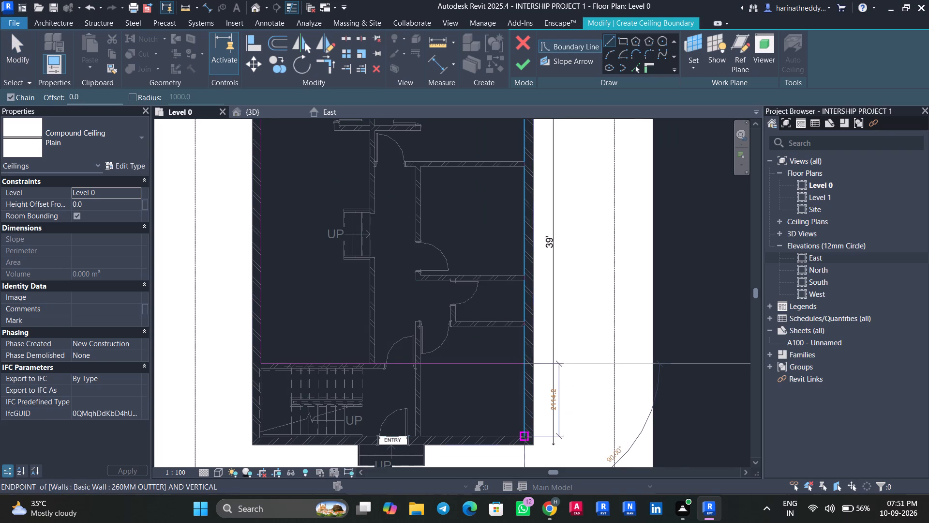
click(526, 437)
click(422, 432)
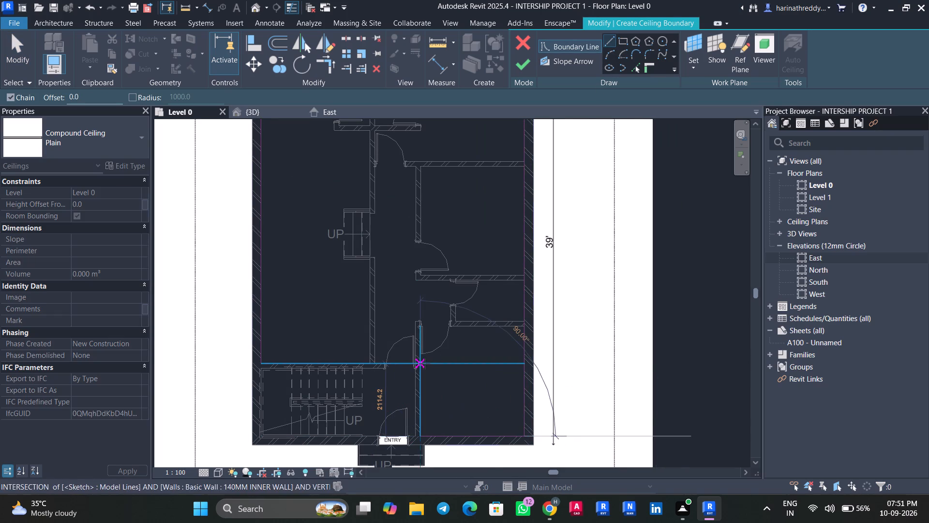
click(423, 364)
key(Escape)
key(Escape)
text(TR)
click(422, 390)
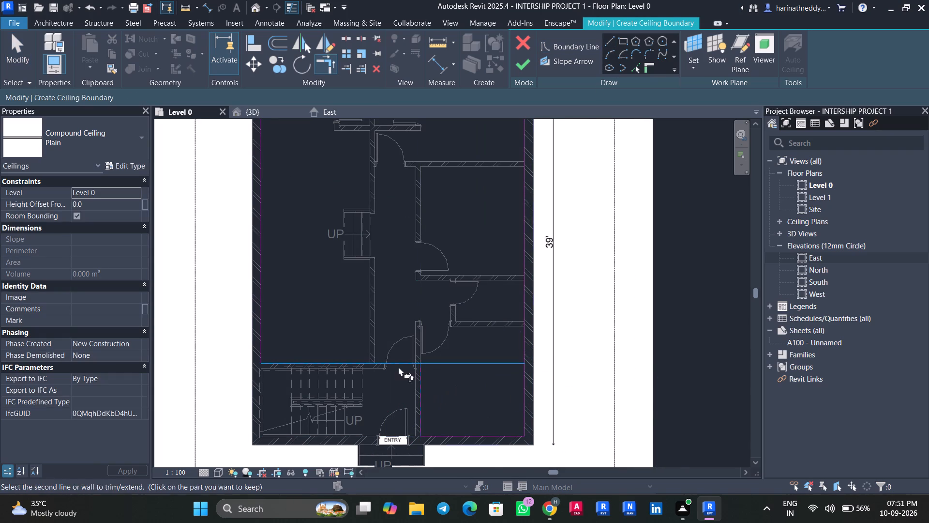
click(398, 367)
key(Escape)
scroll(456, 366, down, 1)
scroll(456, 366, up, 1)
scroll(456, 366, down, 2)
middle_drag(456, 366, 450, 334)
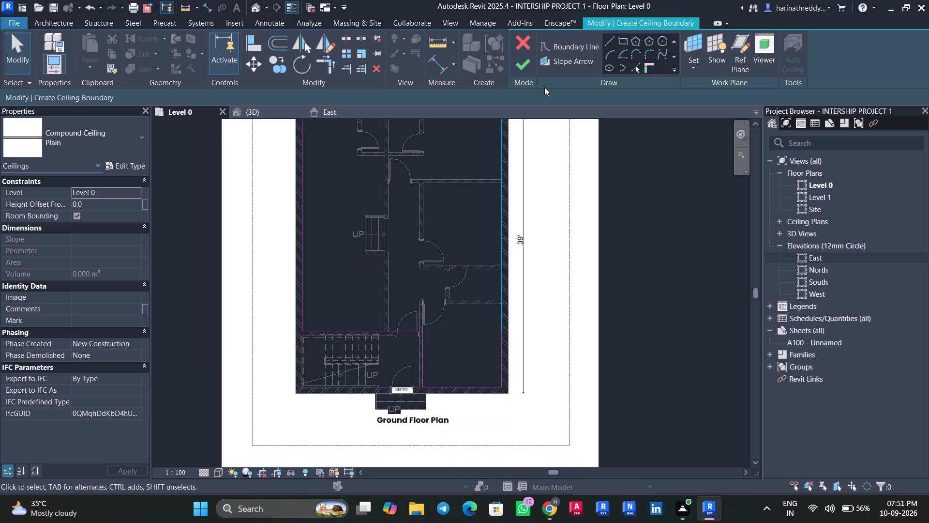
Set the Plain ceiling's level to Level 1 with a height offset of -300, and finish its boundary sketch.
click(95, 198)
click(98, 206)
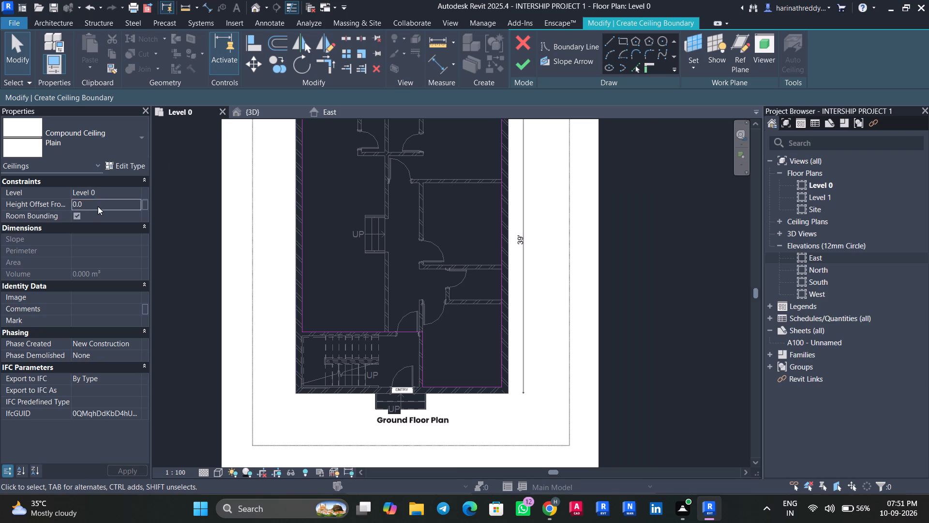
click(134, 188)
click(110, 215)
click(115, 203)
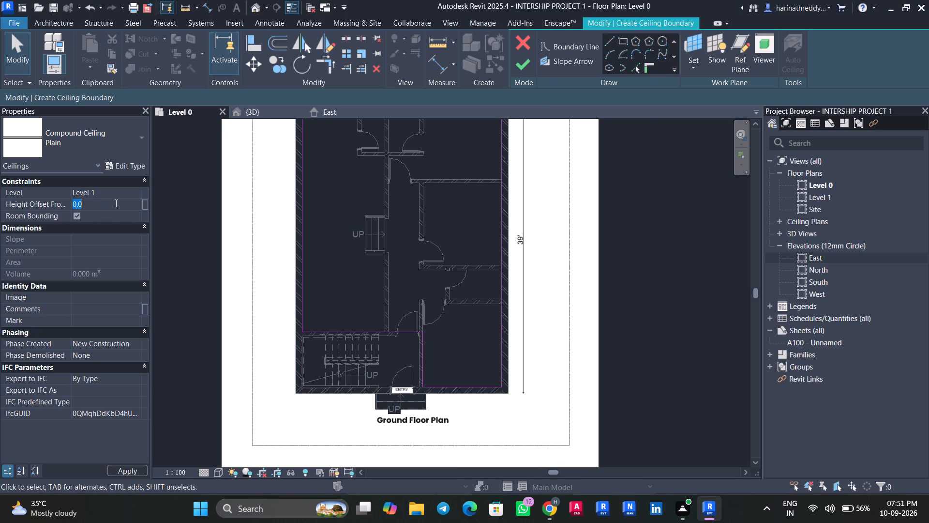
key(minus)
text(300)
click(524, 67)
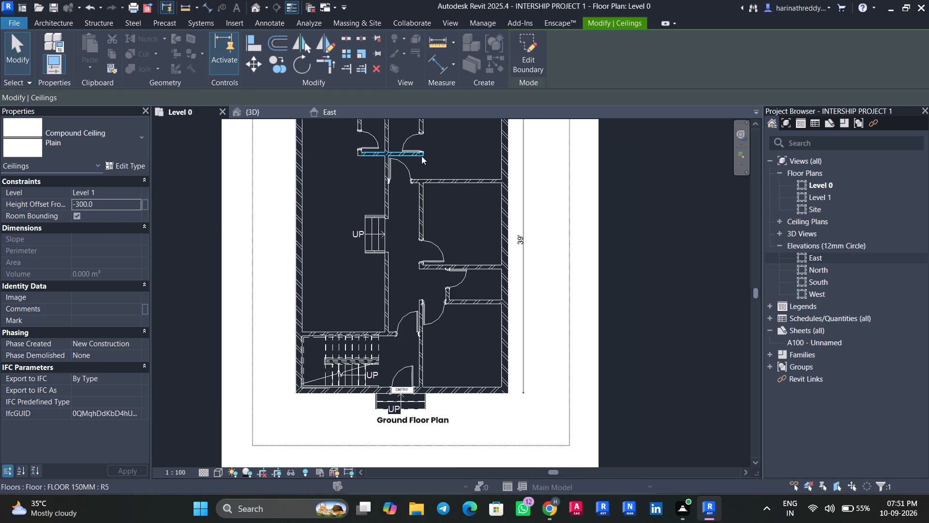
Select the ceiling in the 3D view and set its height offset from level to -400.
click(250, 113)
shift+middle_drag(520, 378, 585, 282)
shift+scroll(520, 378, up, 1)
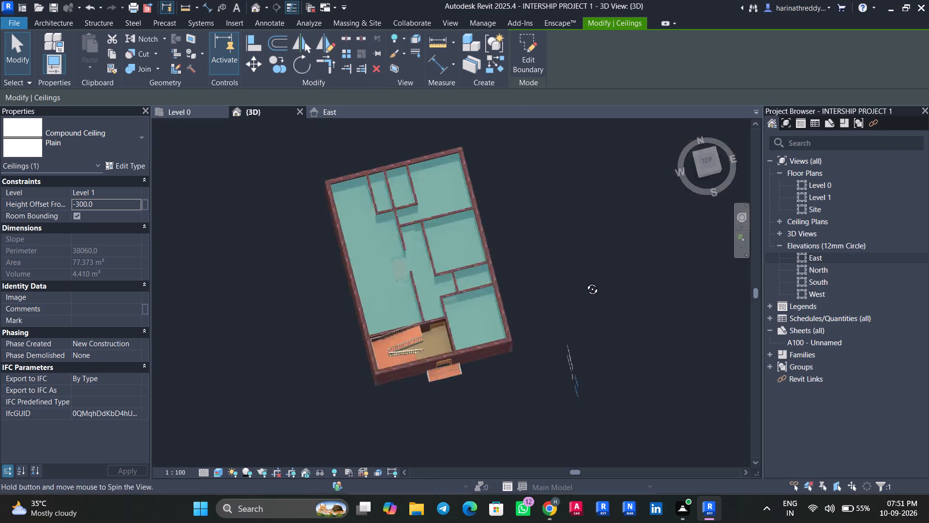
shift+middle_drag(585, 282, 611, 179)
key(Escape)
scroll(432, 192, up, 8)
key(Escape)
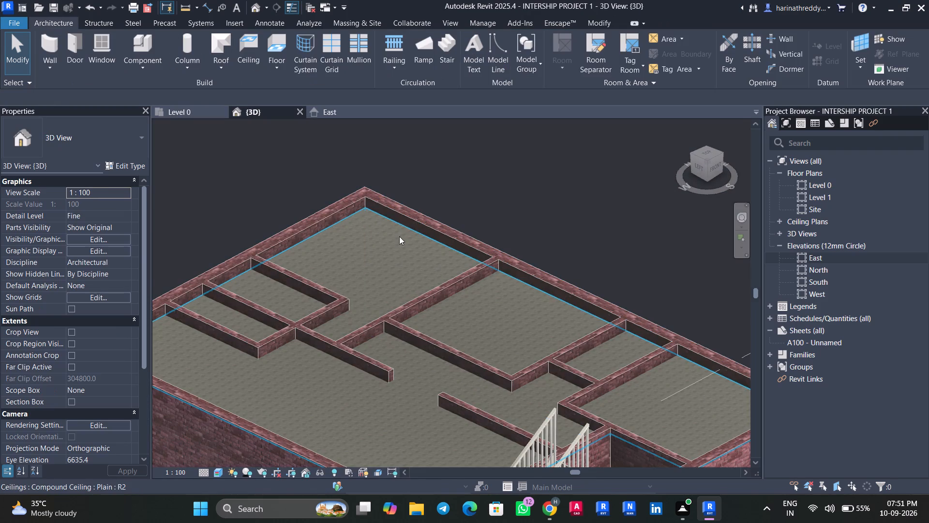
click(397, 235)
click(124, 206)
text(-400)
key(Escape)
key(Escape)
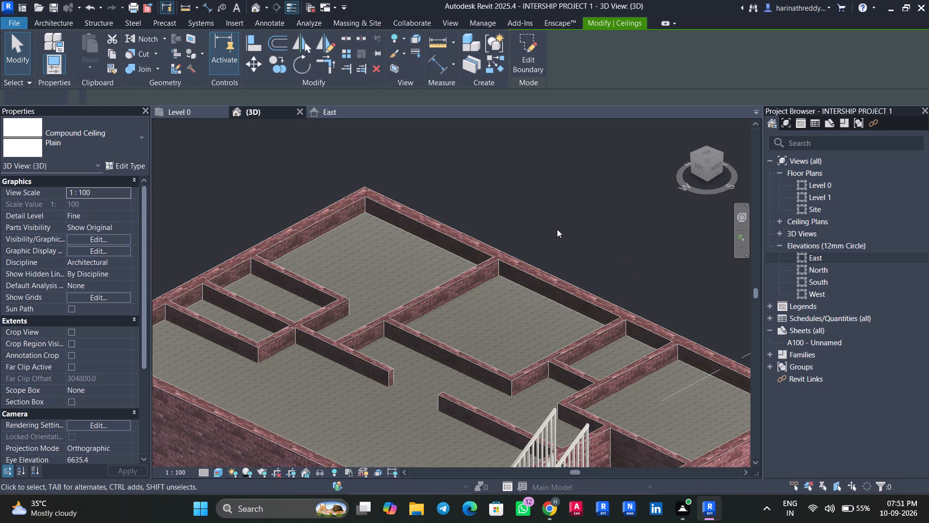
Start a structural foundation slab on the Level 0 plan and sketch an 8210 by 11860 mm rectangle along the outer walls' outside faces.
click(204, 109)
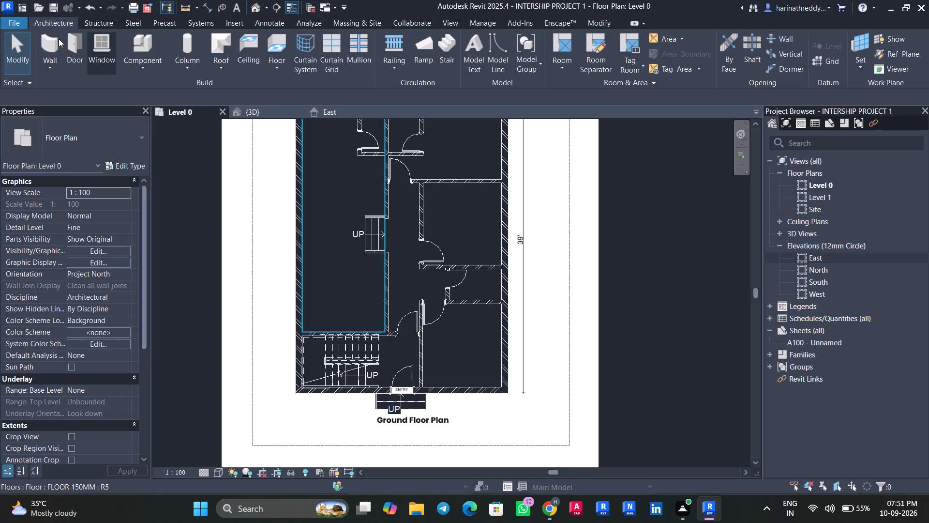
click(80, 22)
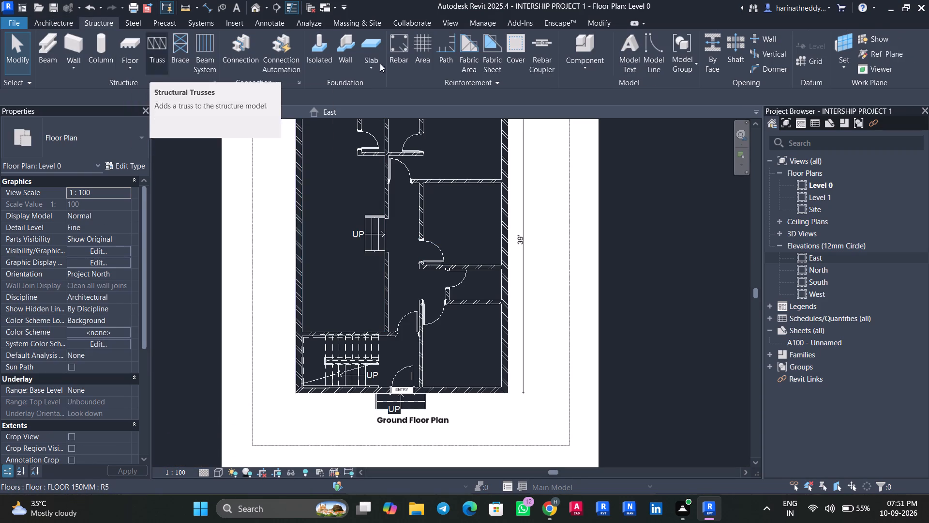
click(378, 70)
click(382, 92)
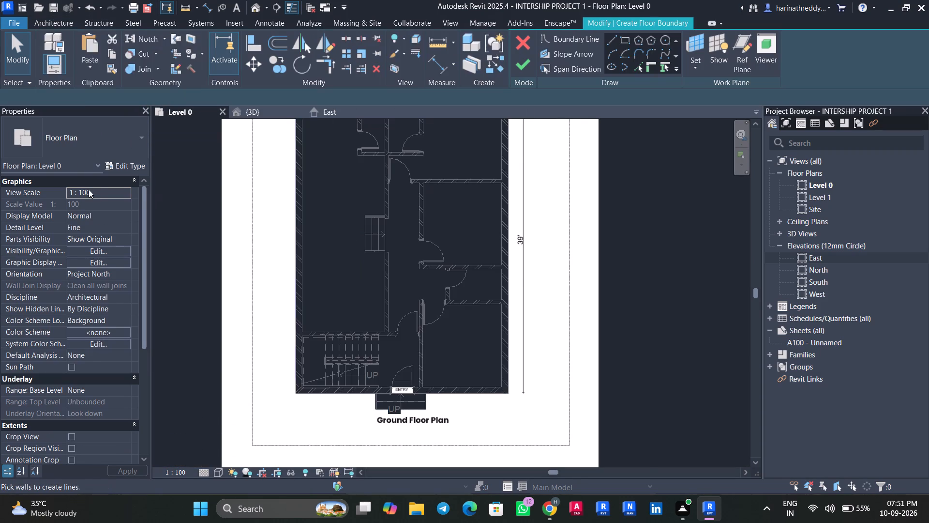
scroll(253, 230, up, 2)
middle_drag(253, 231, 218, 339)
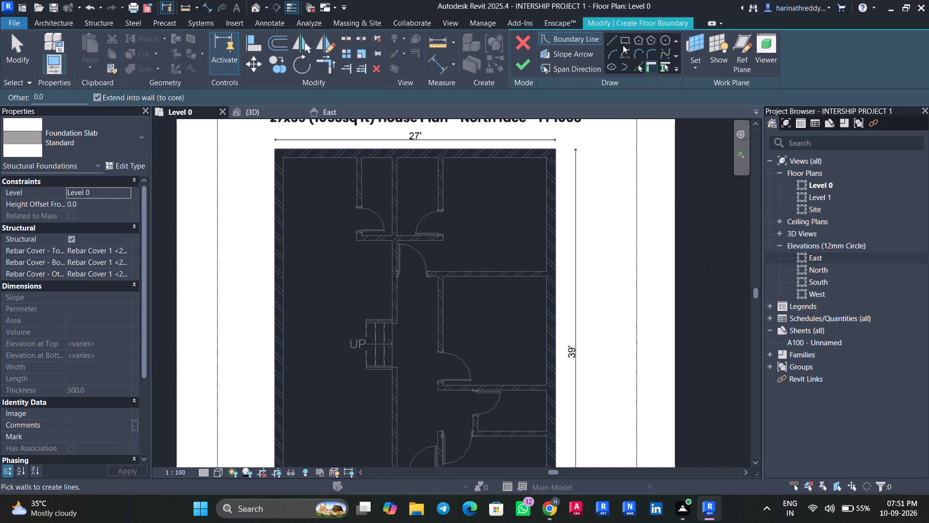
click(629, 41)
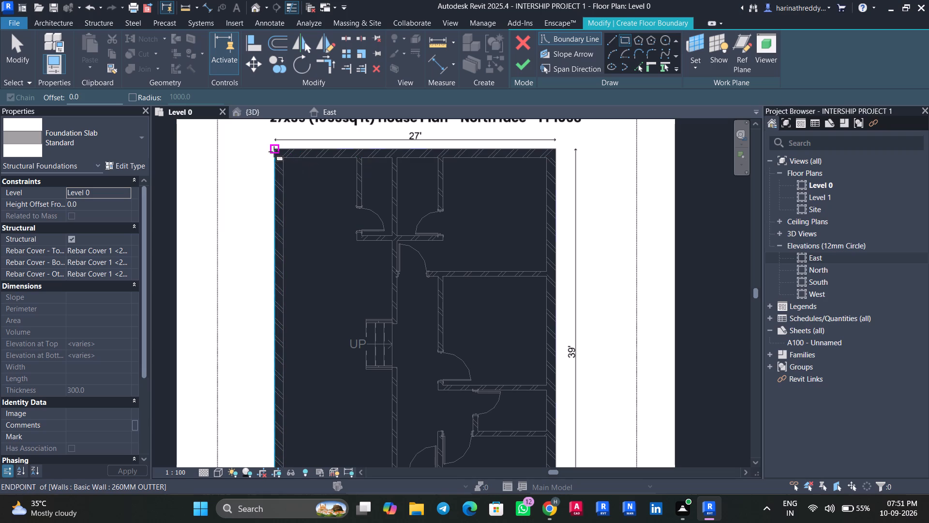
click(274, 151)
middle_drag(433, 354, 394, 198)
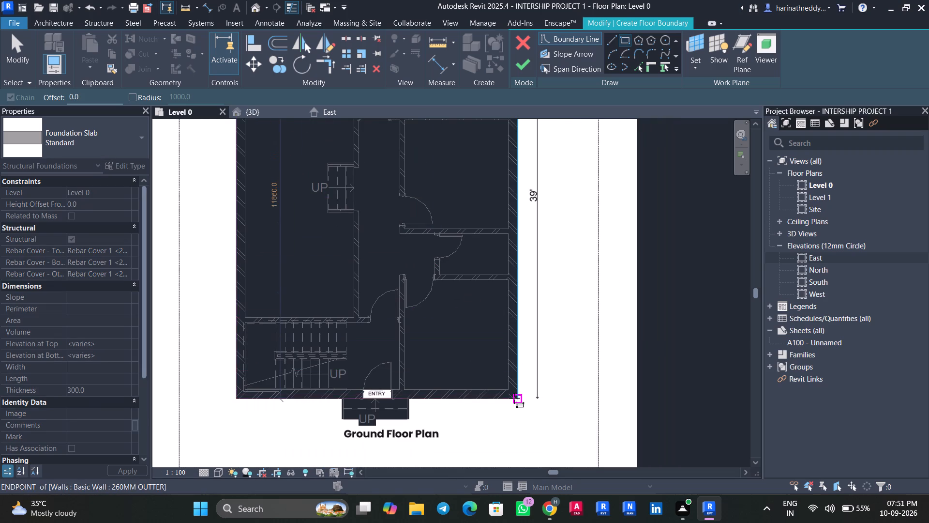
click(514, 398)
key(Escape)
Set the foundation slab's level to Level 1, finish its sketch, and attach the walls to its bottom.
click(125, 192)
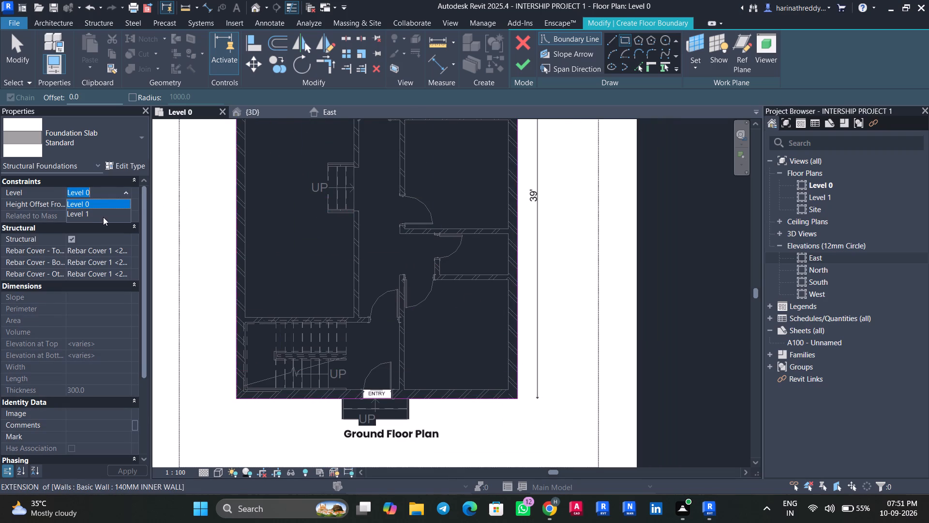
click(99, 215)
click(522, 66)
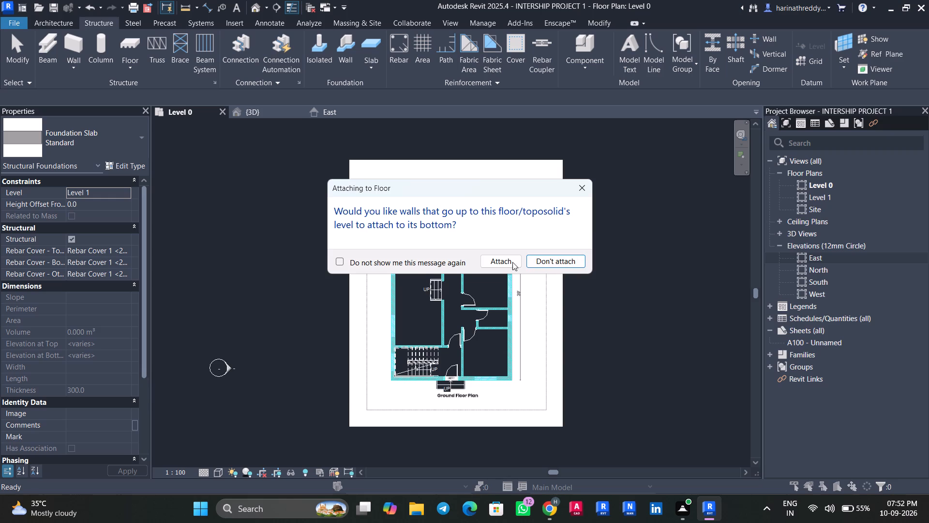
click(499, 261)
key(Escape)
Cut a shaft opening through the slab over the stair room, sketching a 4510 mm long rectangle to the outer walls' inner faces in 3D.
click(253, 115)
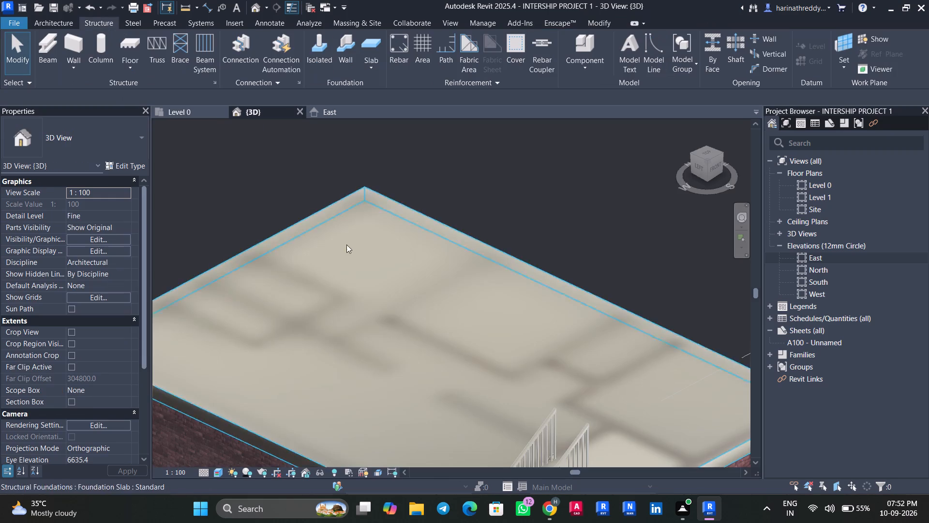
scroll(470, 275, down, 5)
scroll(473, 269, up, 1)
scroll(473, 269, down, 2)
scroll(507, 395, up, 1)
scroll(507, 395, down, 1)
scroll(507, 395, up, 4)
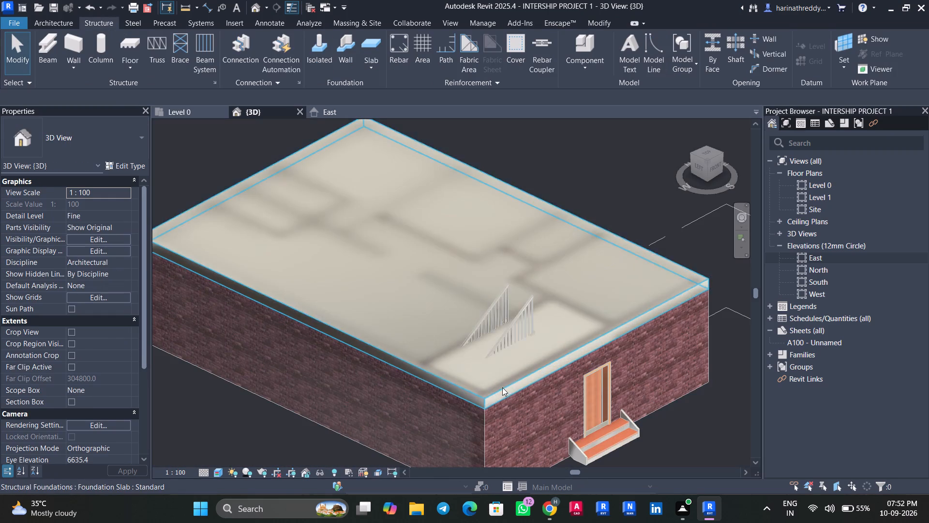
click(502, 387)
click(712, 154)
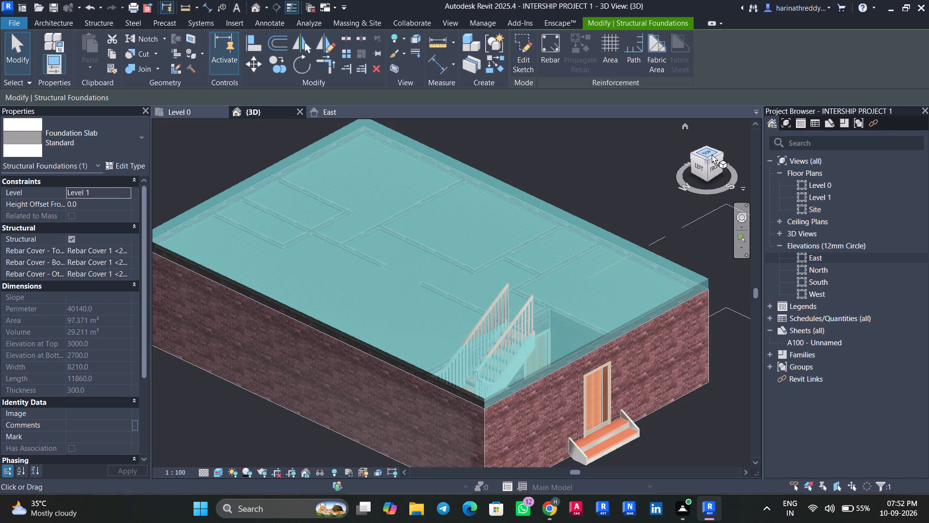
key(Escape)
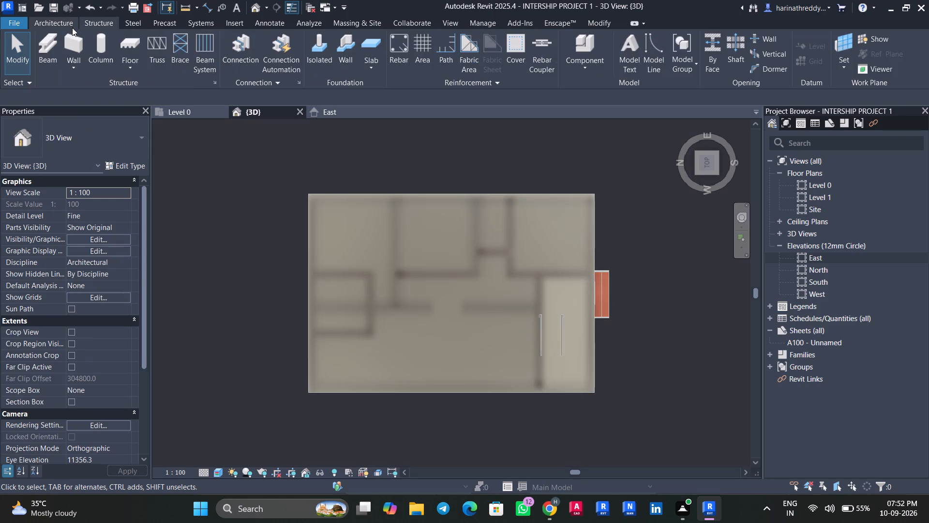
click(71, 28)
click(748, 51)
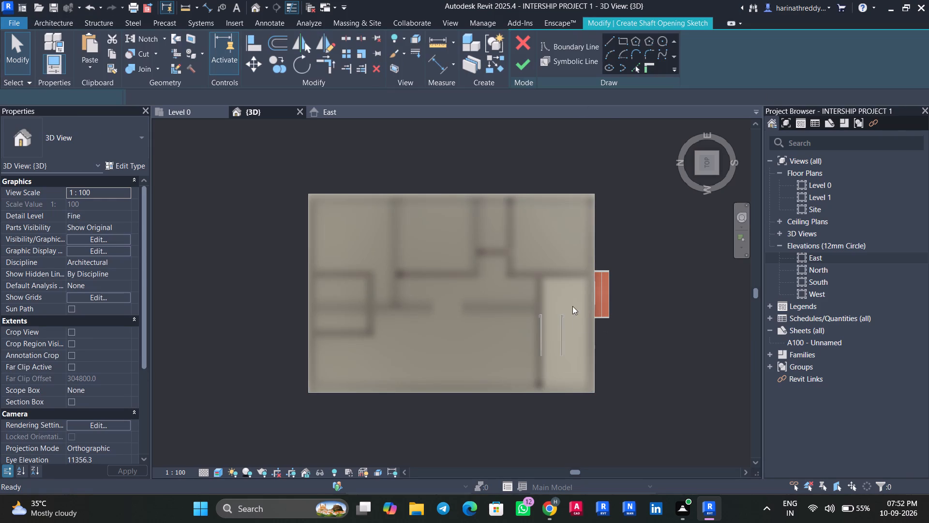
scroll(571, 304, up, 8)
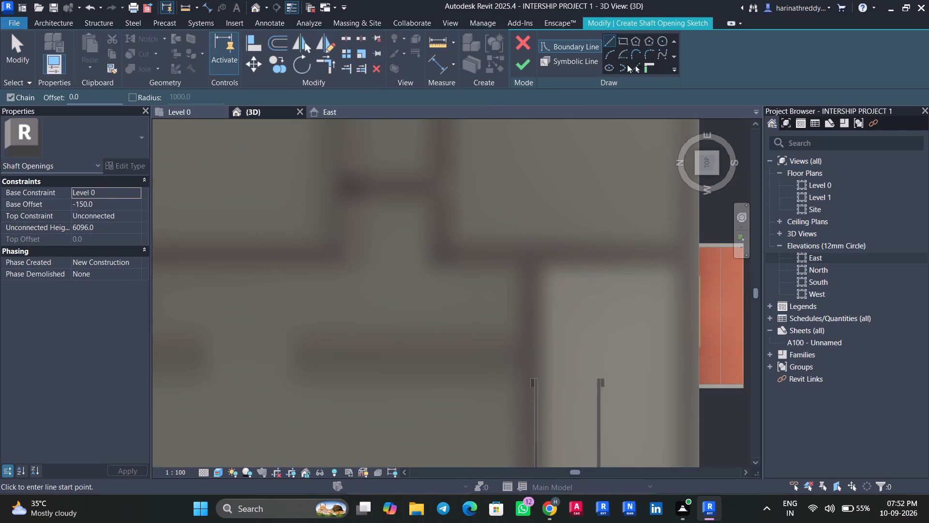
click(619, 37)
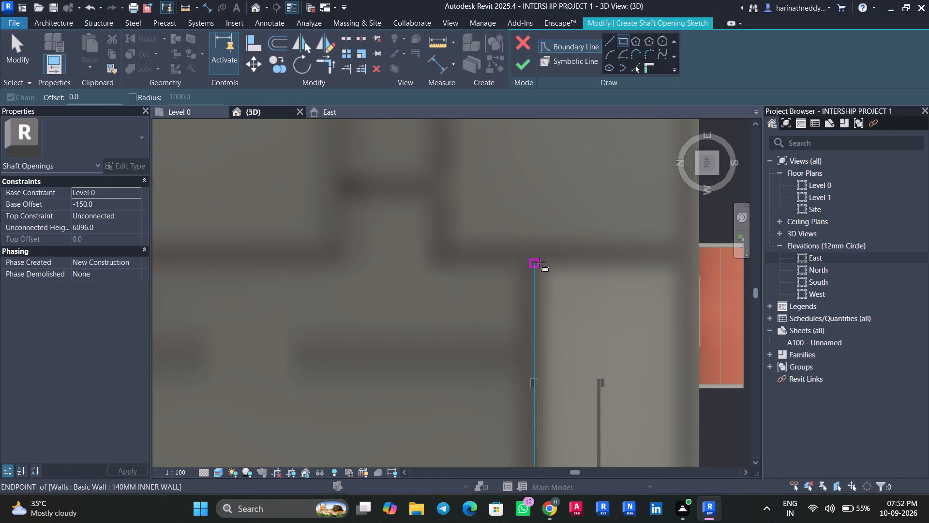
click(539, 263)
middle_drag(631, 414, 624, 182)
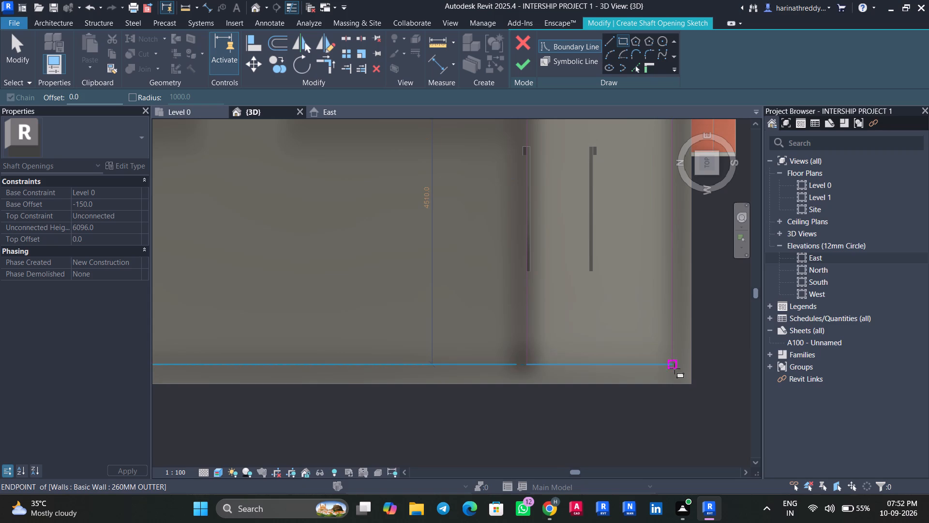
click(674, 366)
click(521, 64)
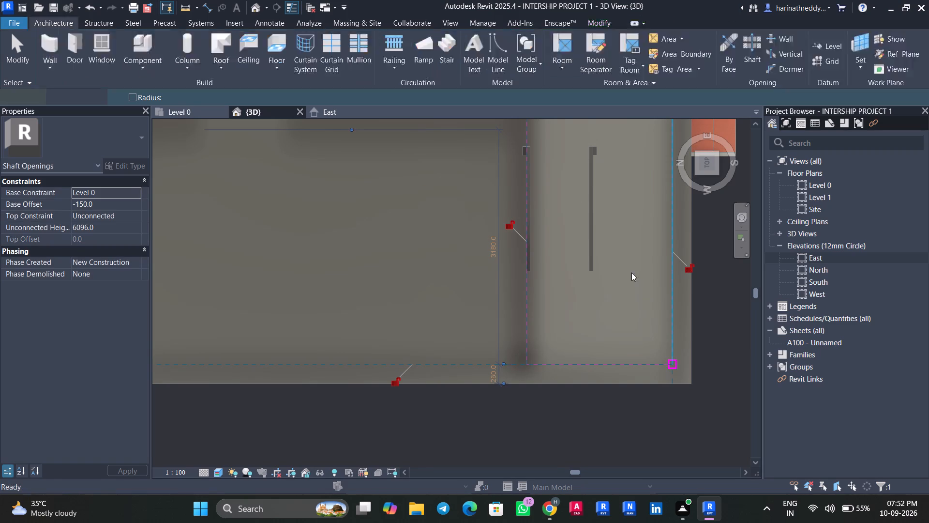
key(Escape)
Duplicate the foundation slab's Standard type under the name SLAB.
scroll(690, 424, down, 3)
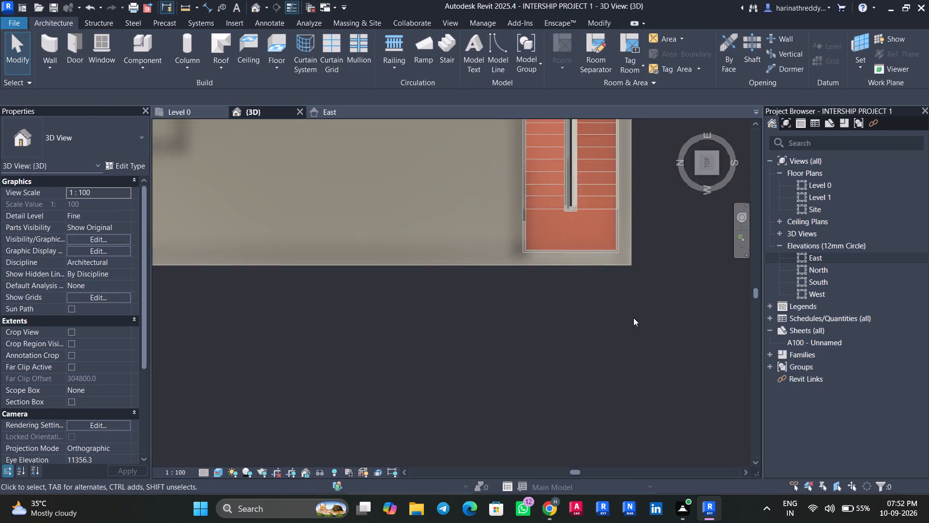
scroll(633, 318, down, 2)
scroll(637, 340, up, 1)
shift+middle_drag(634, 340, 630, 123)
middle_drag(654, 277, 603, 449)
shift+middle_drag(664, 450, 634, 434)
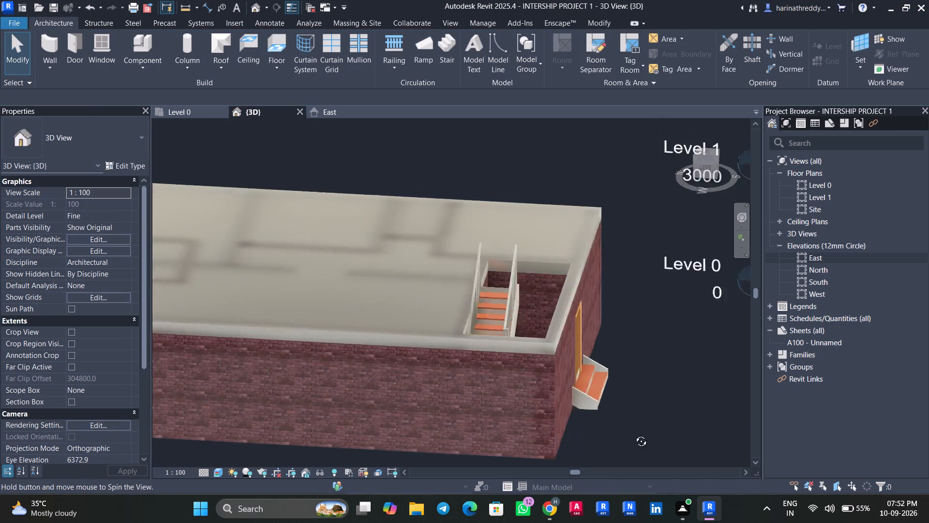
shift+middle_drag(634, 434, 576, 433)
click(534, 315)
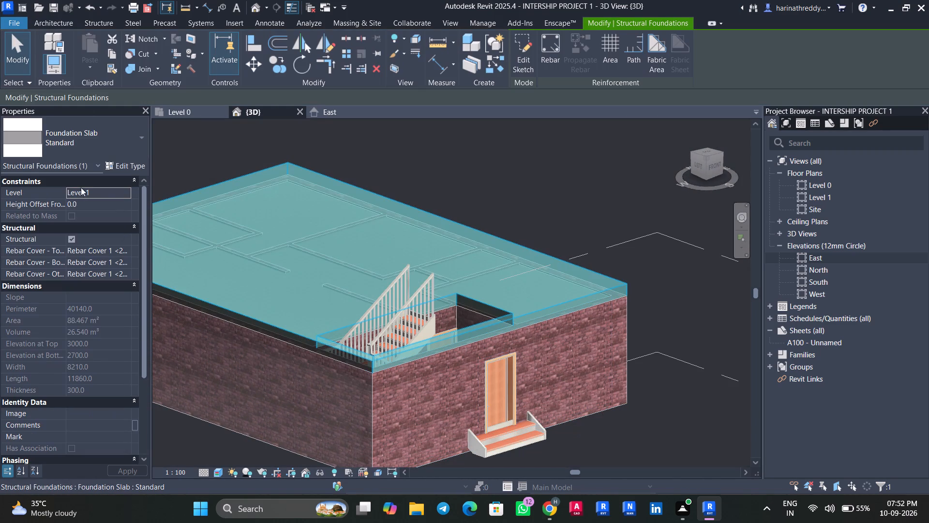
click(51, 128)
click(51, 128)
key(Escape)
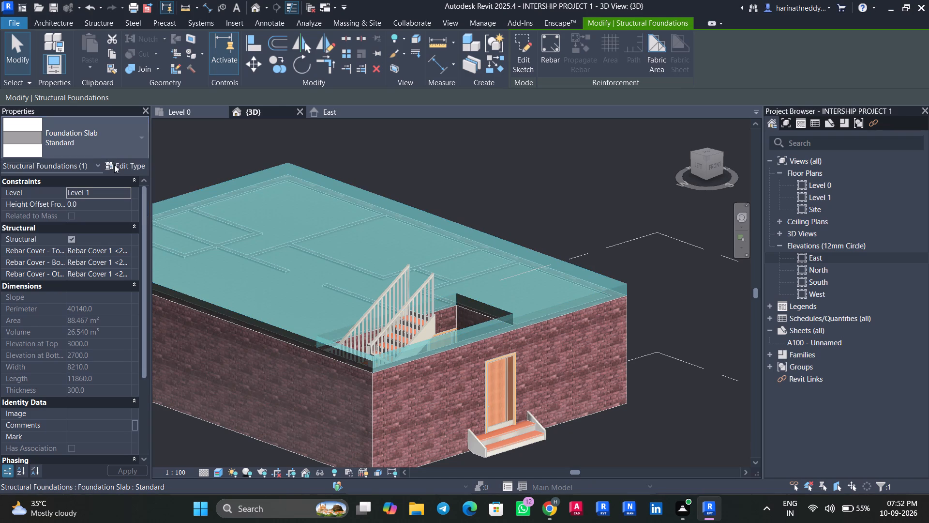
click(114, 165)
click(871, 107)
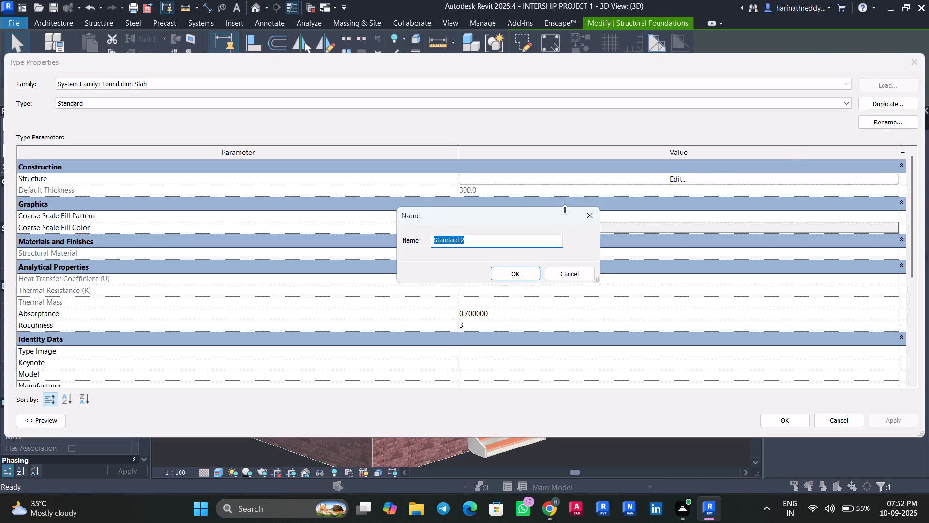
text(SLAB)
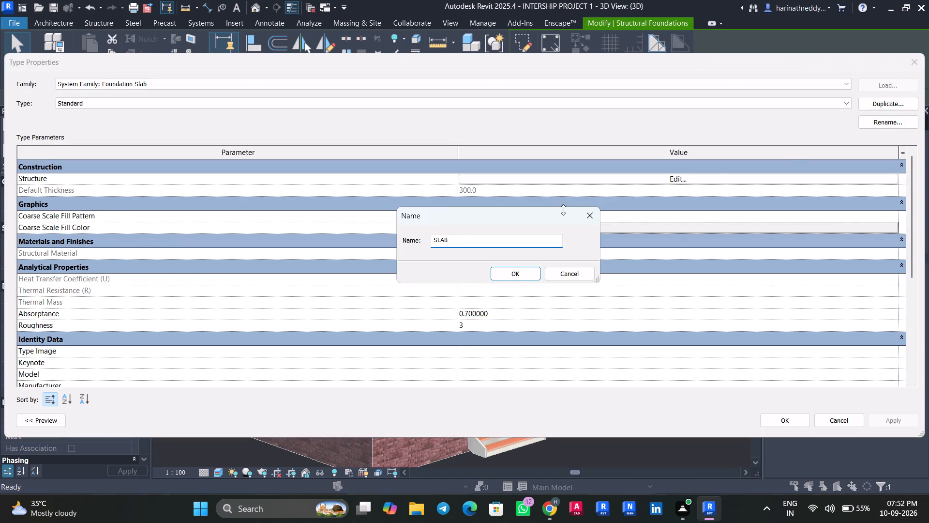
click(517, 279)
Set the SLAB type's structure layer thickness to 230 mm and apply the type changes.
click(600, 177)
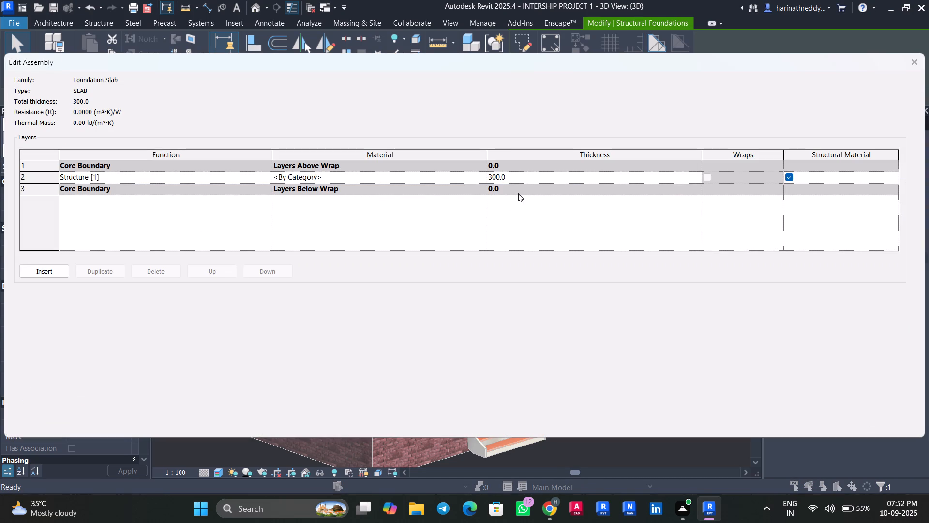
click(533, 178)
text(230)
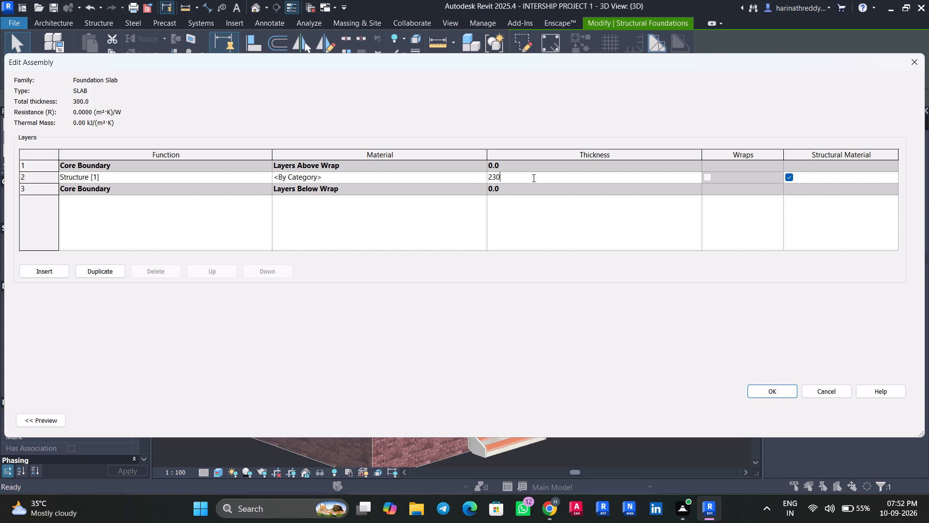
click(750, 393)
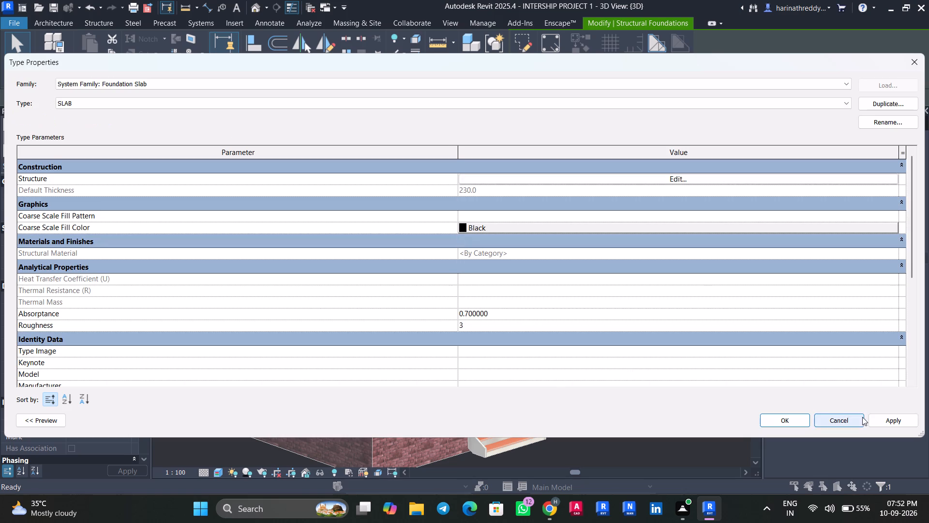
click(880, 420)
click(791, 419)
key(Escape)
key(Escape)
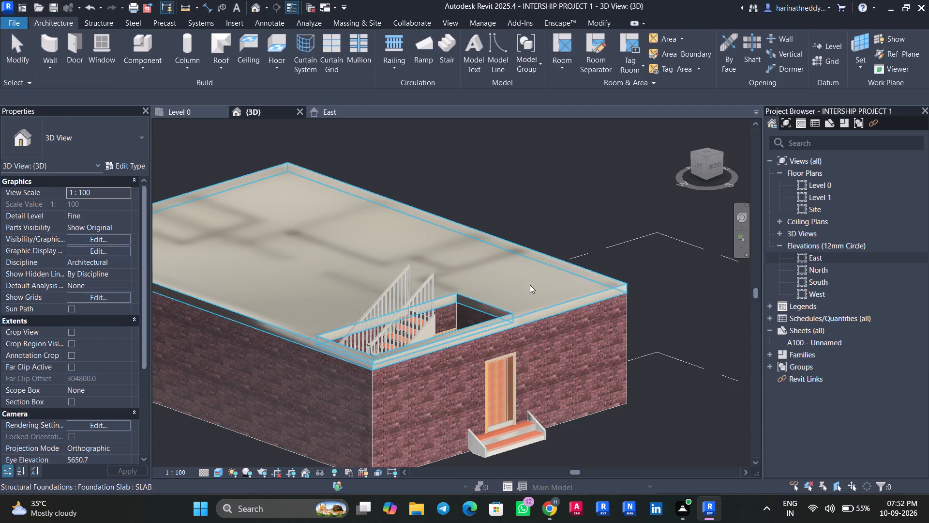
Select the roof slab and examine it with the stair opening from the entrance side in 3D.
click(520, 315)
middle_drag(618, 438, 616, 363)
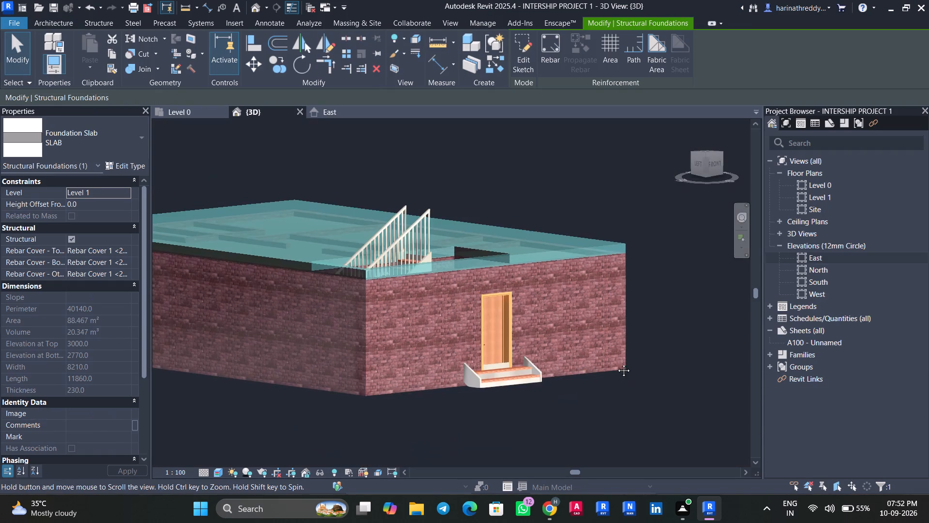
middle_drag(616, 363, 618, 359)
ctrl+scroll(626, 404, up, 1)
ctrl+middle_drag(627, 401, 638, 344)
shift+middle_drag(604, 379, 567, 384)
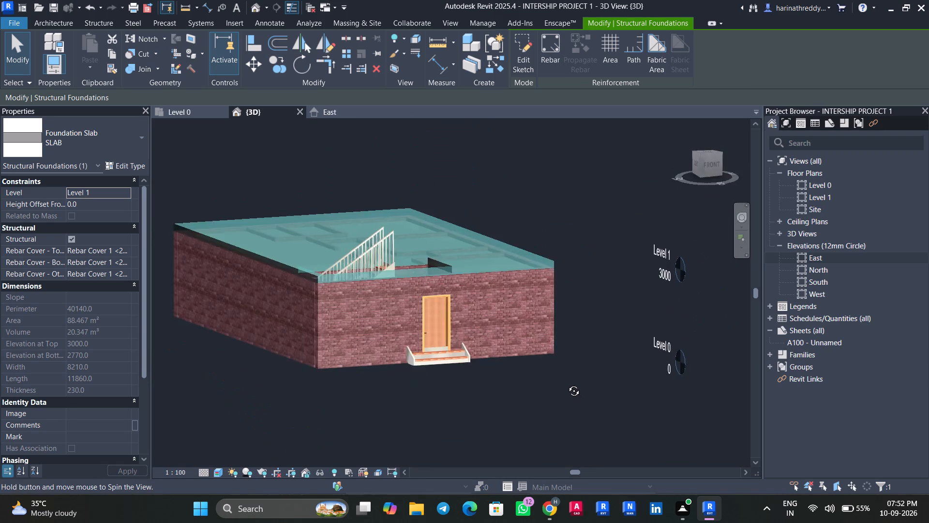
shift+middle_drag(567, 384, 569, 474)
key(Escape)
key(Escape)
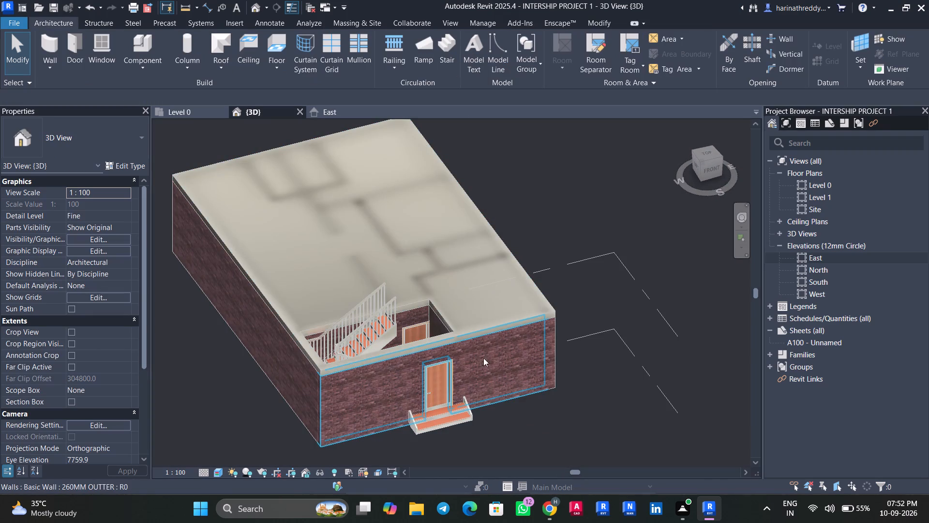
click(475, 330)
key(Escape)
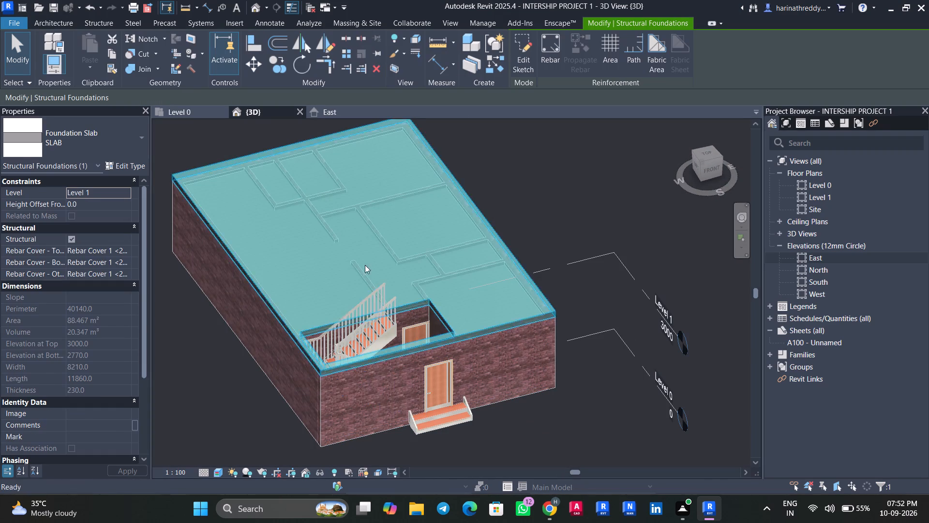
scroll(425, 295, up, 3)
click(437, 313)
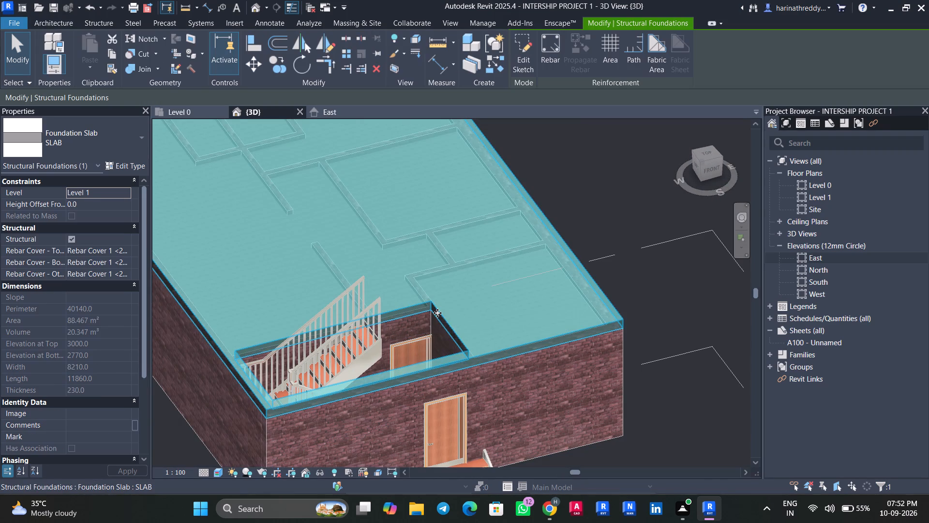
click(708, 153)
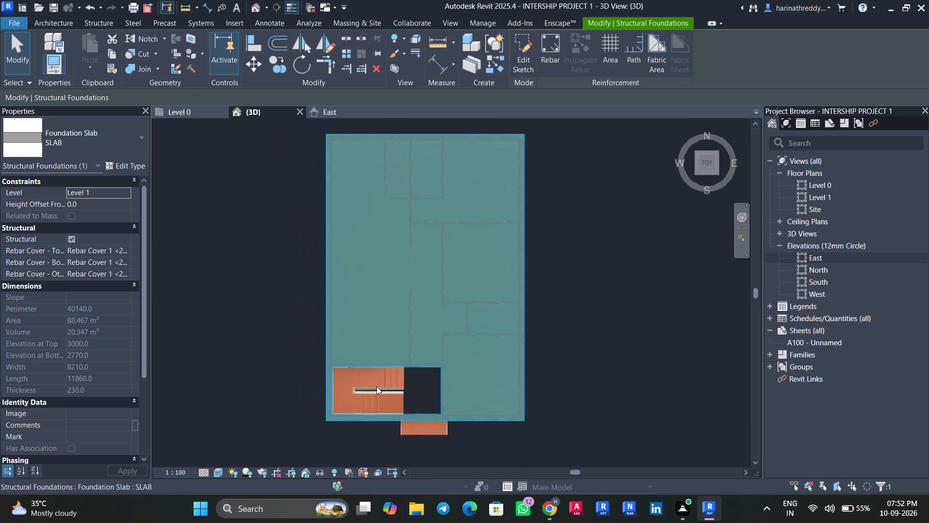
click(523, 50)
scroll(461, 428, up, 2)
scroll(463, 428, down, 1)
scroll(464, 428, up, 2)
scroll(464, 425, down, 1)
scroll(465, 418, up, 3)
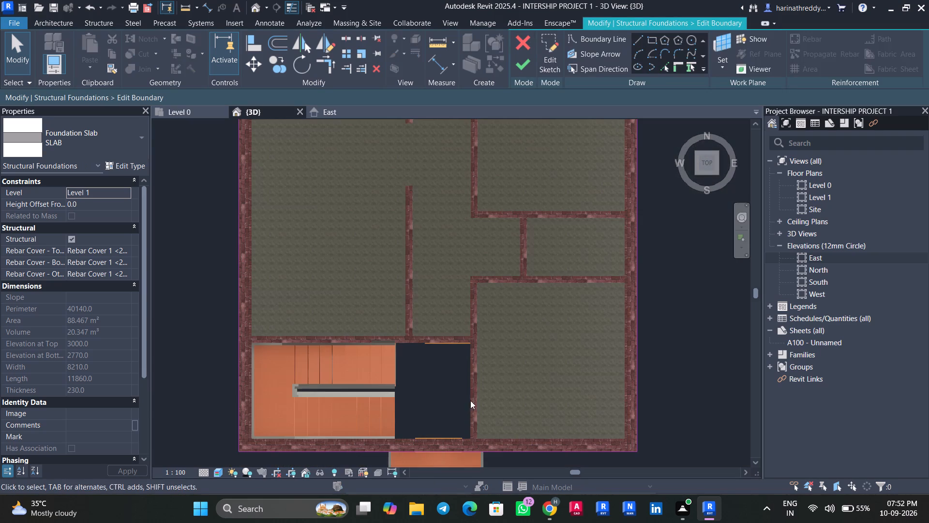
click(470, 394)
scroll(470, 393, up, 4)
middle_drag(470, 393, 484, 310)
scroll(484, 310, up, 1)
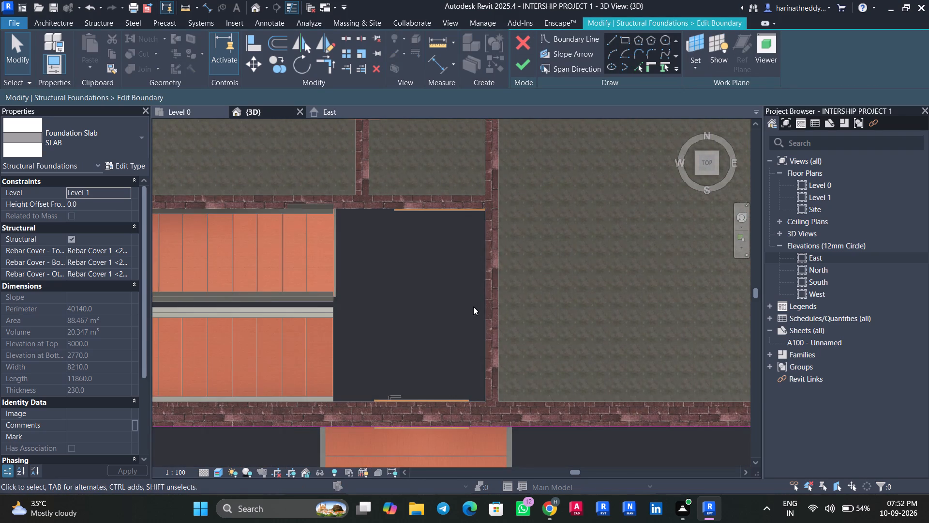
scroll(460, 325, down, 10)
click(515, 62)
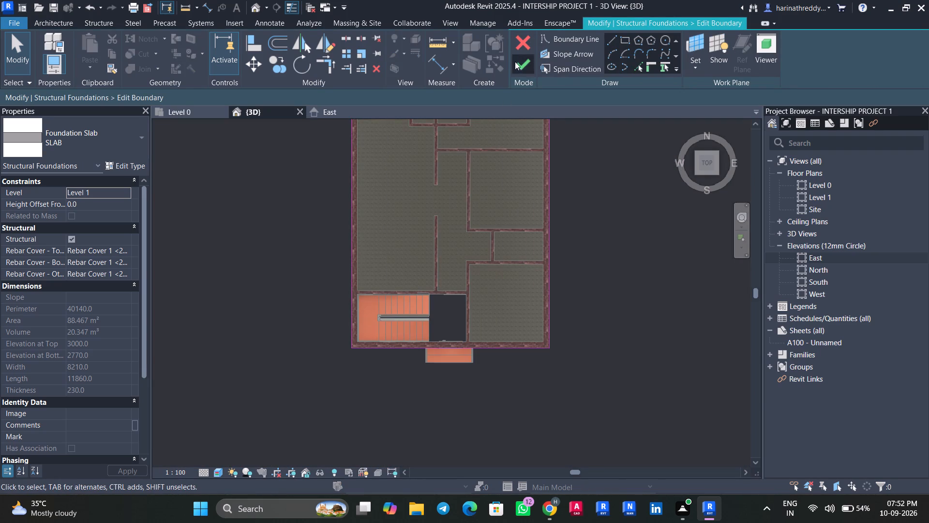
Edit the stair shaft opening's sketch, moving its entrance-door-side edge back to the stair flights' ends, leaving the opening about 2976 mm long.
click(502, 263)
scroll(434, 365, up, 3)
key(Tab)
key(Tab)
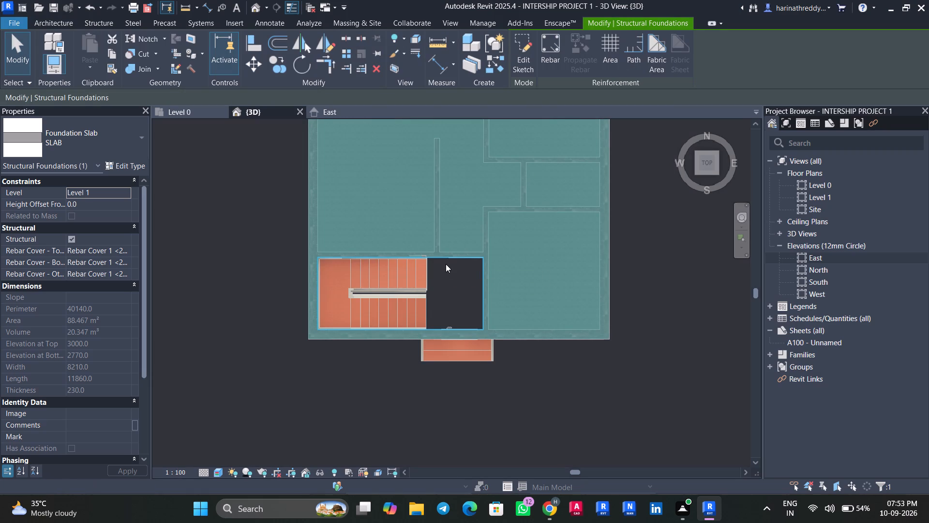
key(Escape)
key(Escape)
click(446, 264)
click(529, 52)
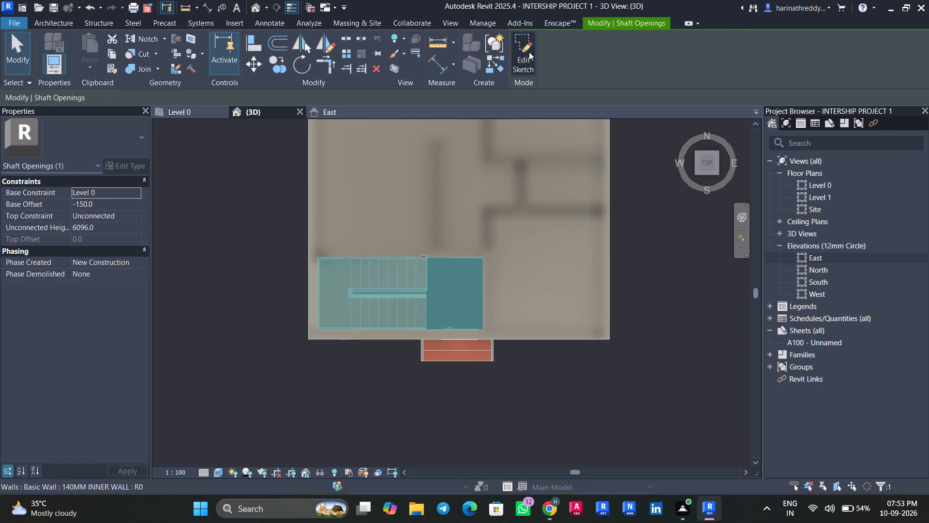
scroll(483, 261, up, 4)
drag(483, 285, 392, 284)
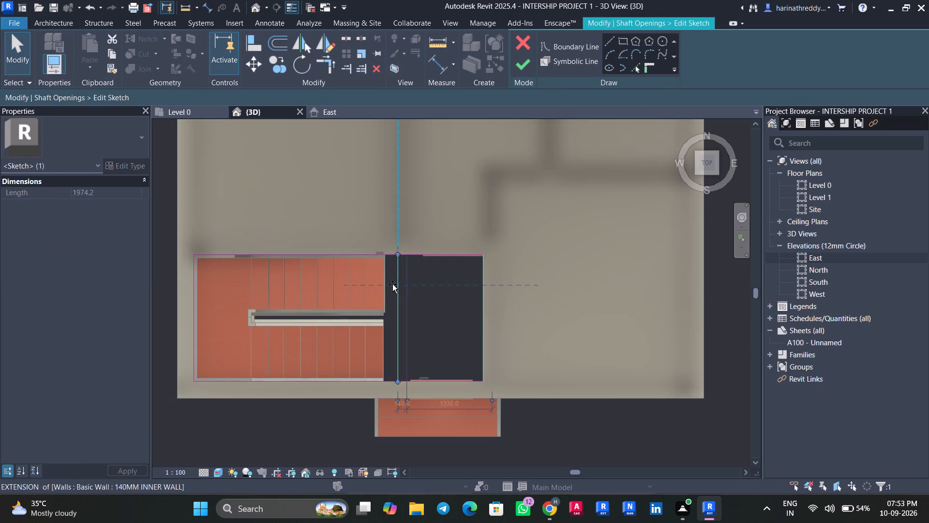
drag(392, 284, 390, 285)
click(524, 72)
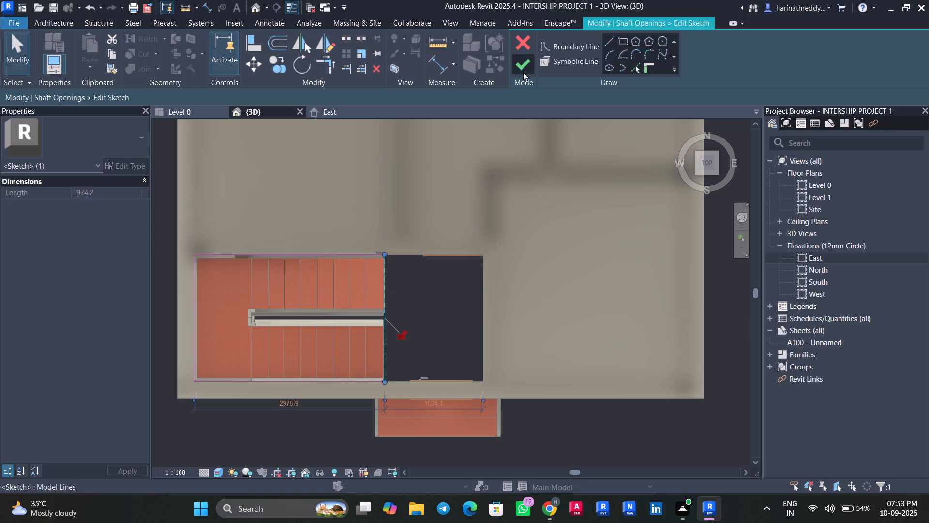
key(Escape)
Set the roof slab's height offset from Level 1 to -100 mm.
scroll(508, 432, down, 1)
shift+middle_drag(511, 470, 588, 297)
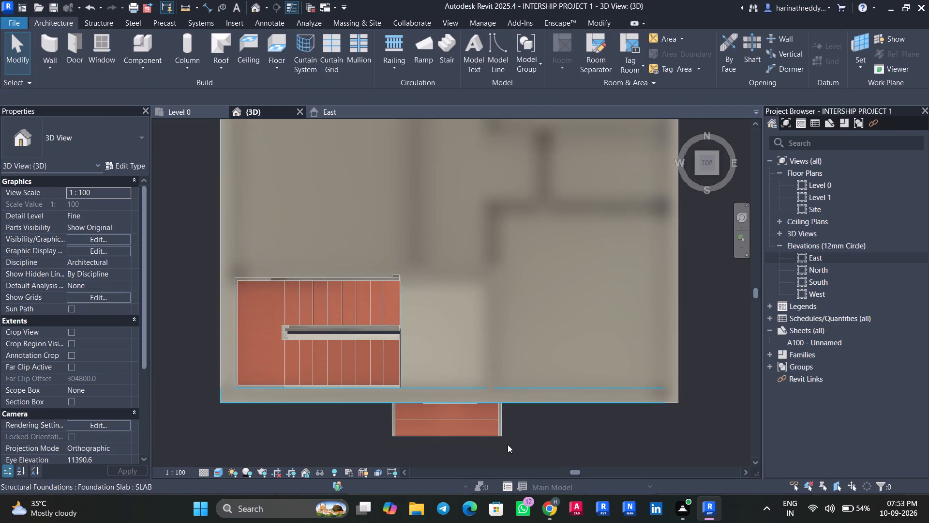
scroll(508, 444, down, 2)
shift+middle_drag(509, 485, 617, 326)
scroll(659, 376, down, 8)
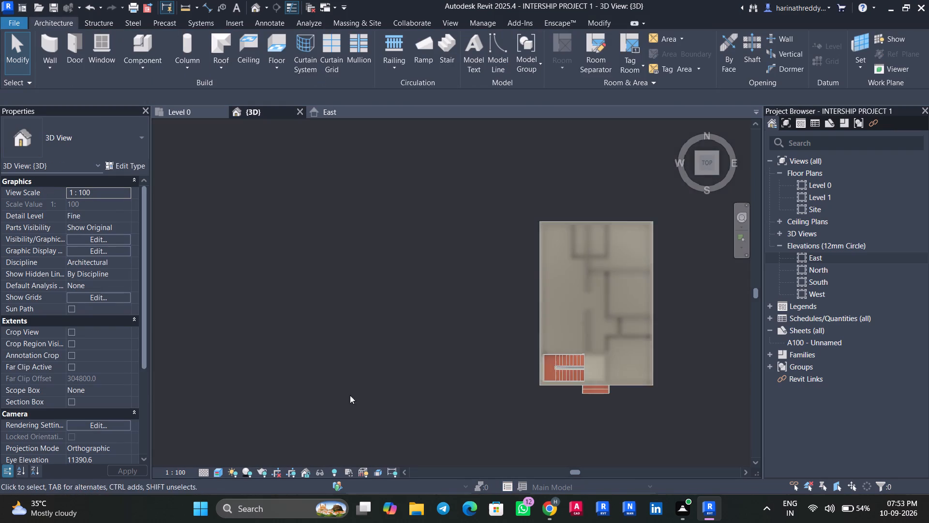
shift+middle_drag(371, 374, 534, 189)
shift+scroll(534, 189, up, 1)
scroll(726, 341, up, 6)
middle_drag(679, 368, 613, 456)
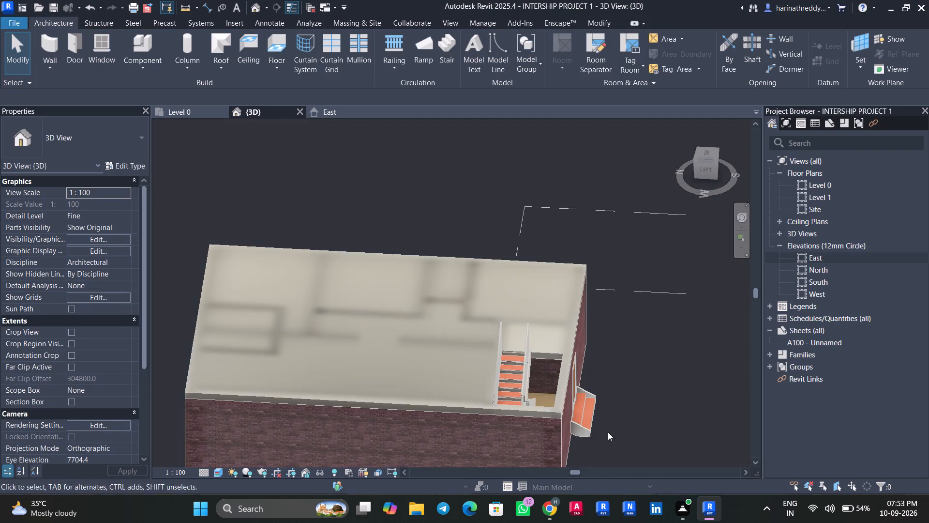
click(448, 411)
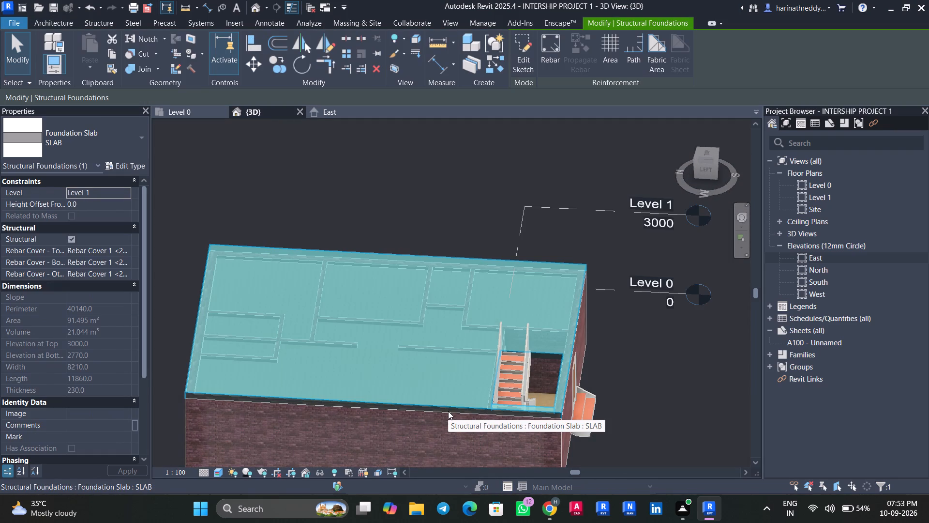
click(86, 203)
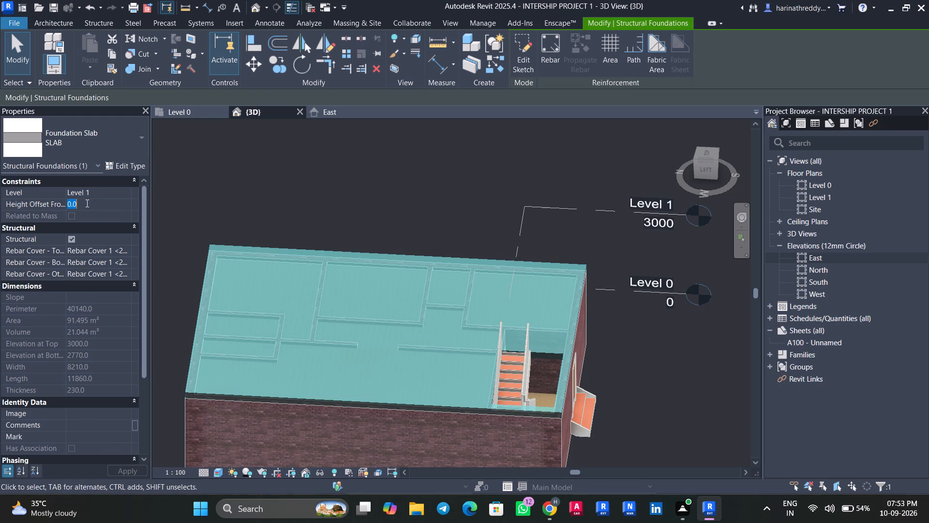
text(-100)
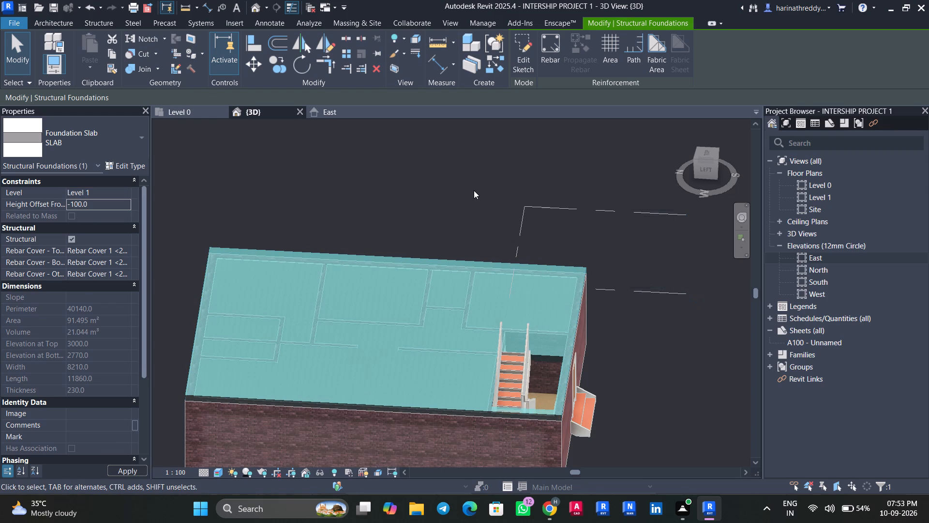
Set the roof slab's height offset from Level 1 to -200 mm.
click(97, 203)
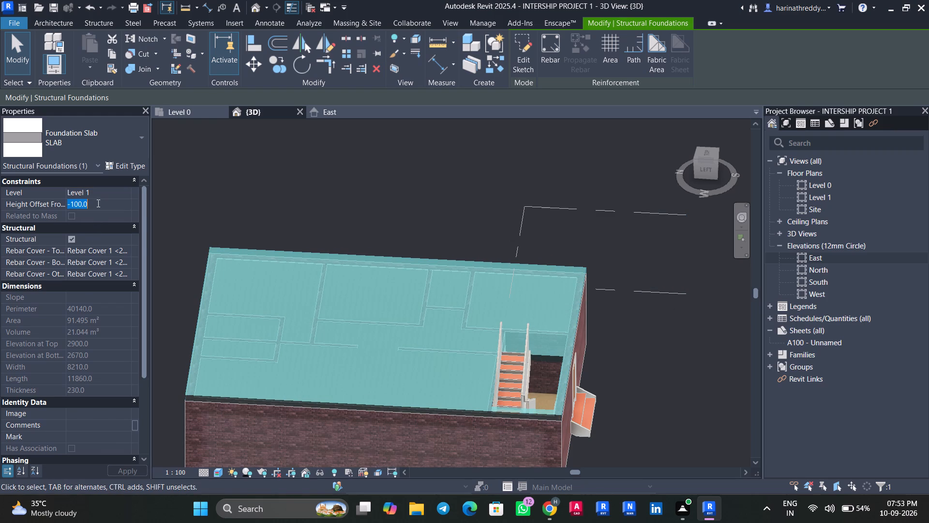
text(-200)
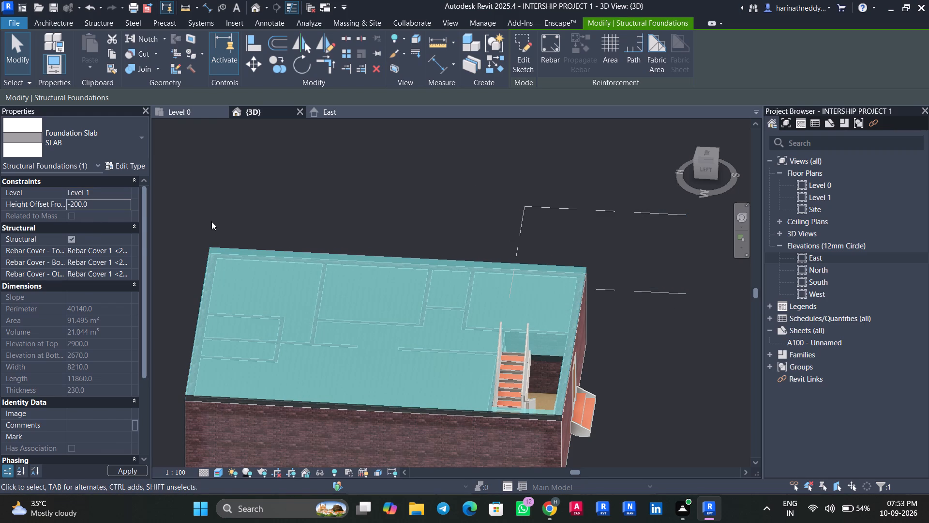
click(325, 208)
key(Escape)
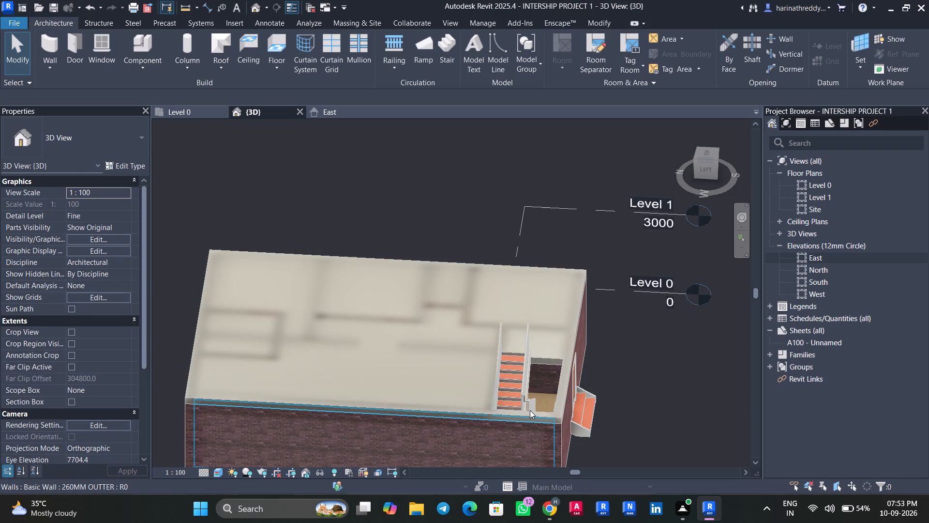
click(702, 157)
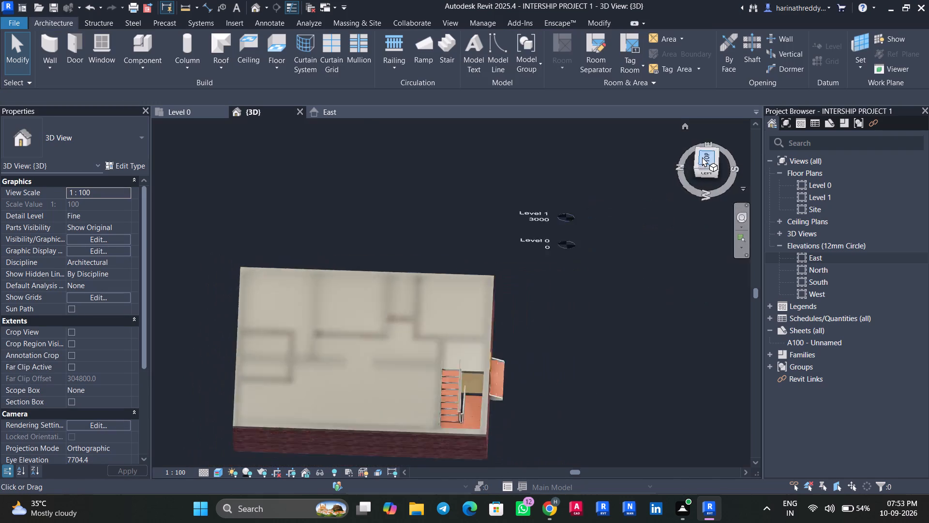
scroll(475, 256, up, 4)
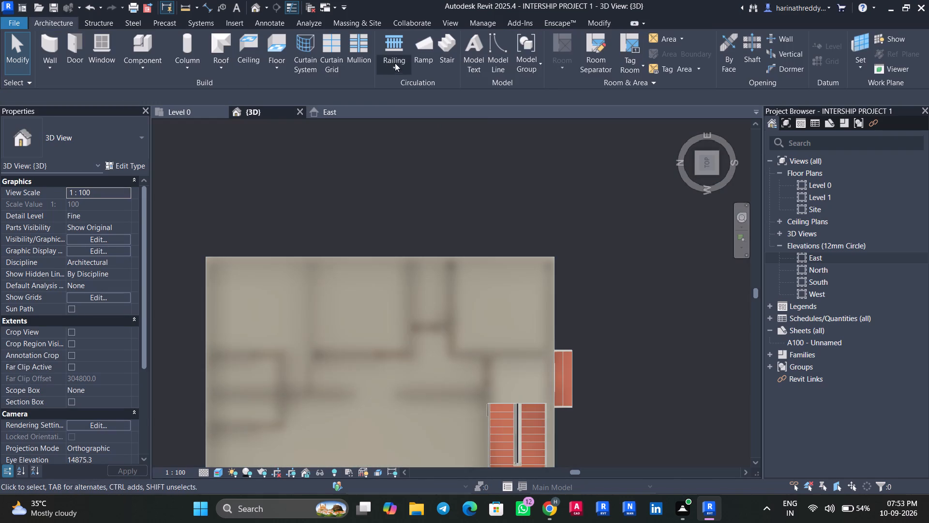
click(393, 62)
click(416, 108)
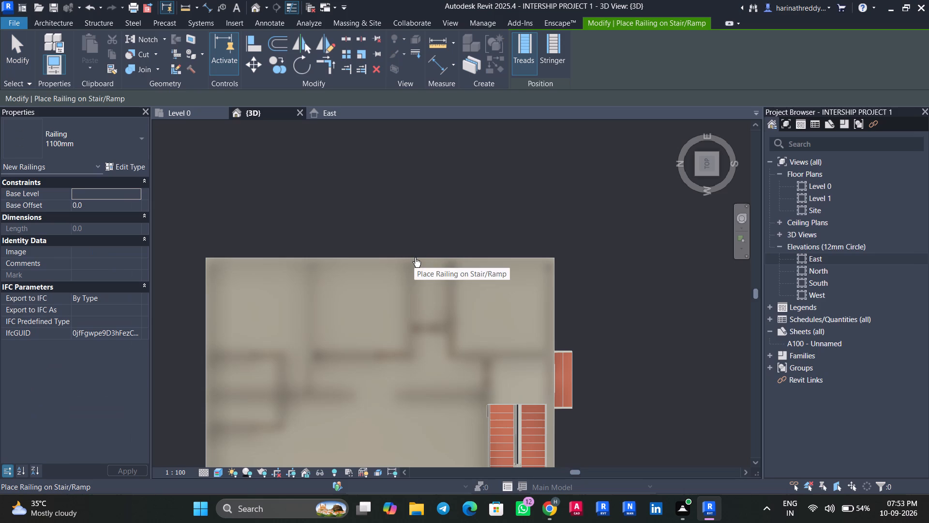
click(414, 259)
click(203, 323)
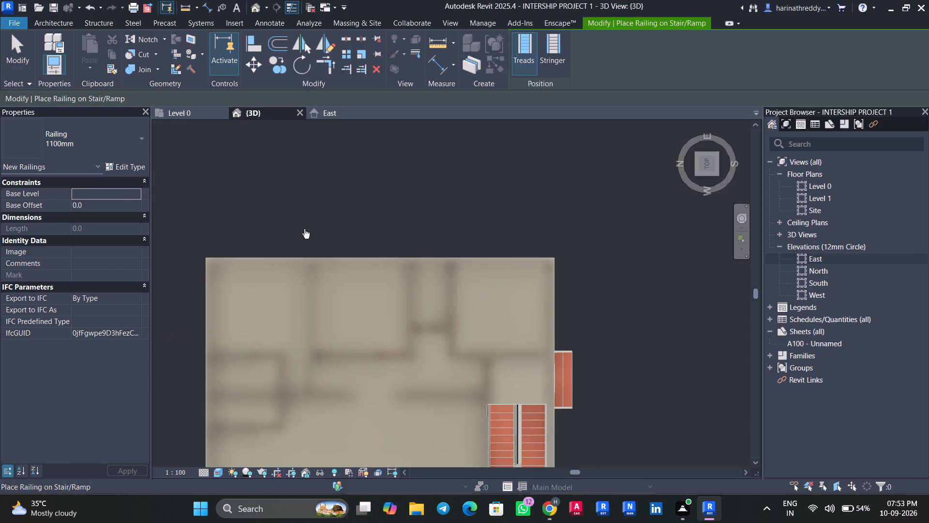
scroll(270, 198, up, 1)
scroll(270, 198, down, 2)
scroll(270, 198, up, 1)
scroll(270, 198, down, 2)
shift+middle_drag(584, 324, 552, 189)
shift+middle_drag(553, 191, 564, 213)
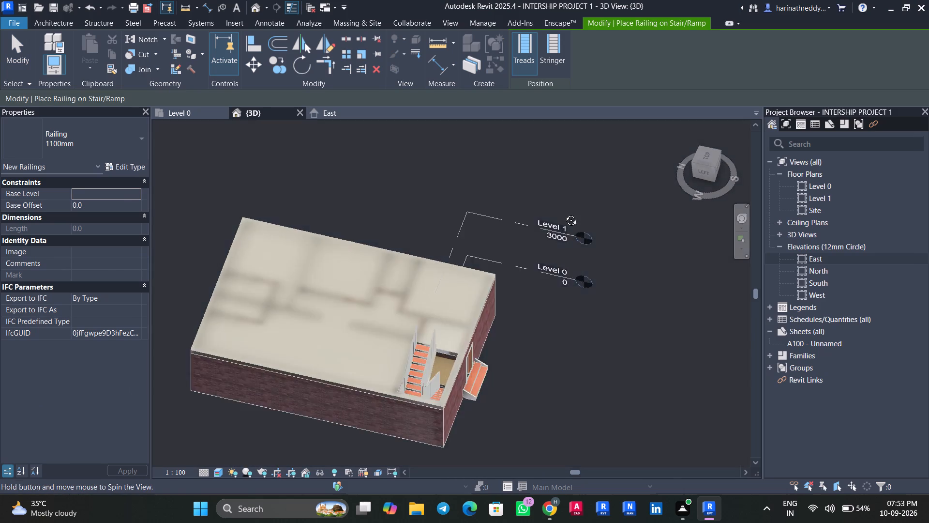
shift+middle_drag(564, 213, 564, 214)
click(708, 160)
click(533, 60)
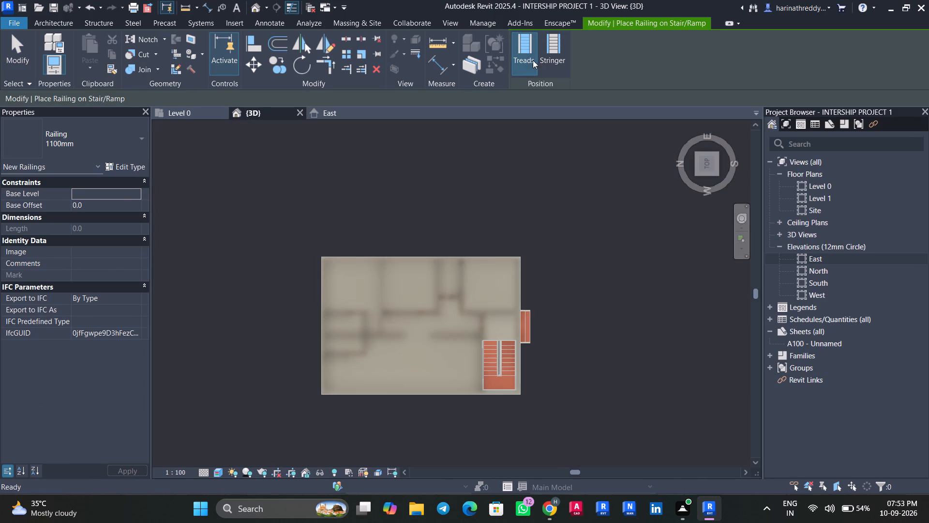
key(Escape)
Sketch a closed rectangular railing path along the roof slab's four outer edges in the 3D top view.
click(387, 70)
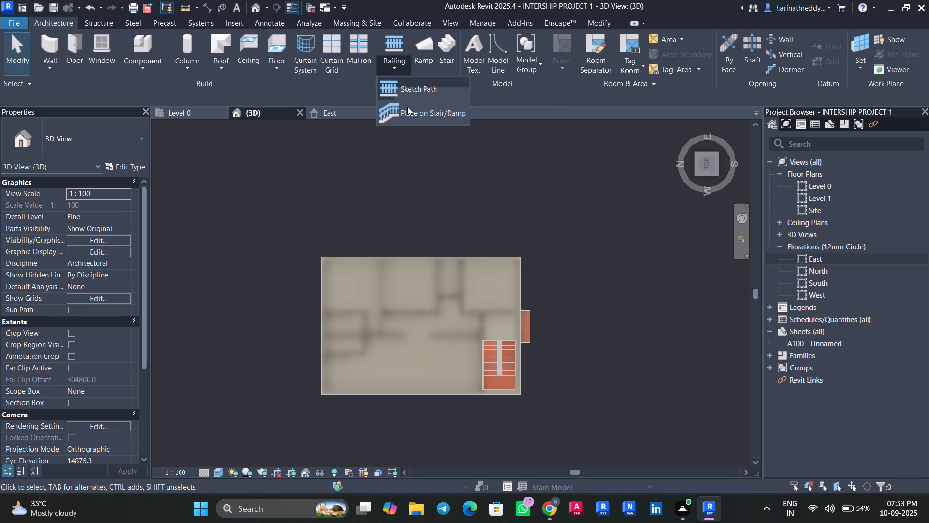
click(412, 90)
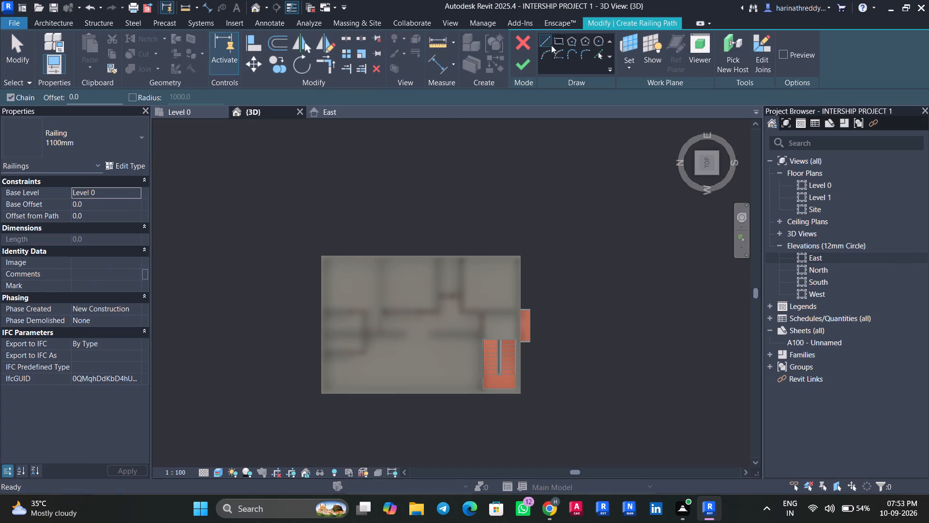
click(543, 40)
scroll(517, 313, up, 11)
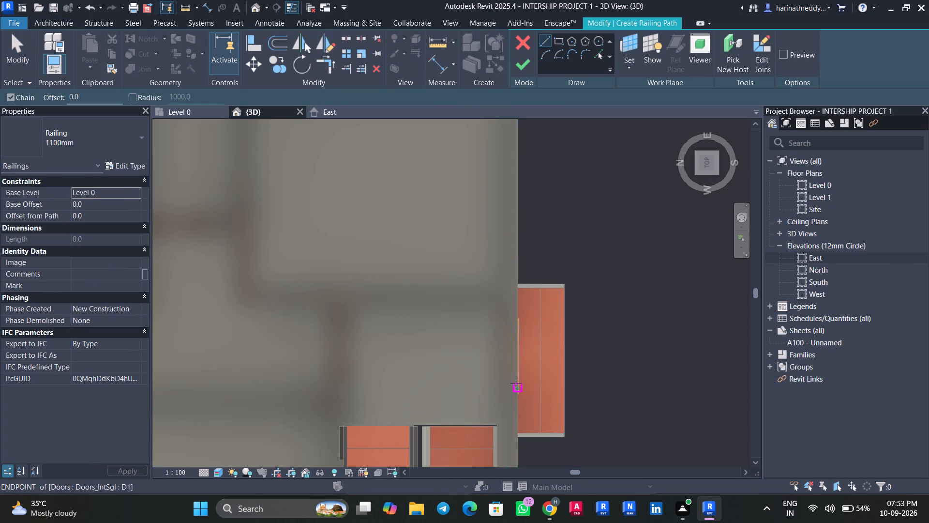
scroll(516, 384, down, 5)
click(514, 209)
middle_drag(514, 209, 740, 175)
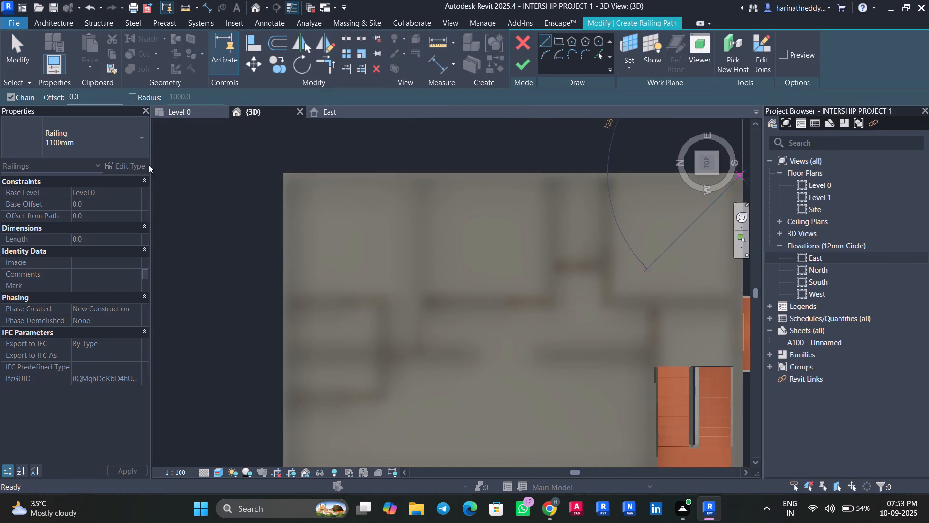
click(283, 172)
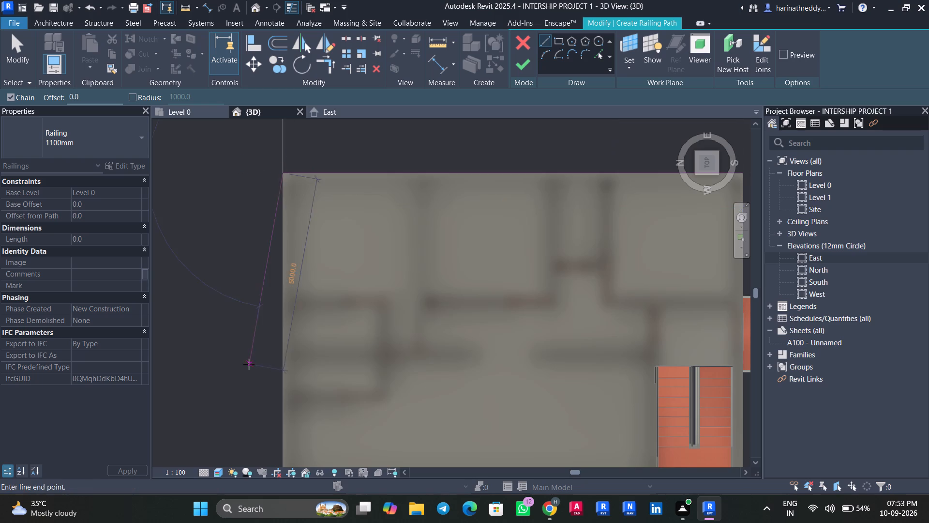
middle_drag(270, 382, 287, 90)
click(299, 200)
middle_drag(568, 206, 240, 266)
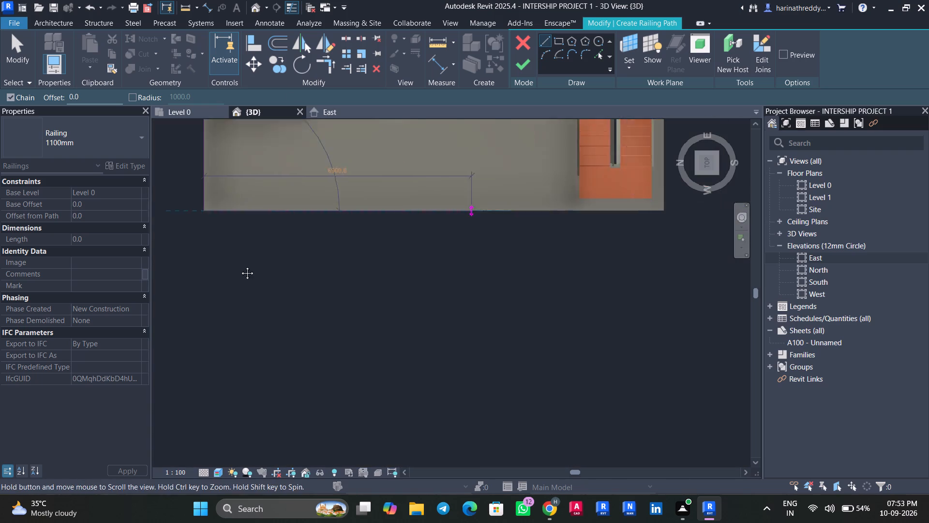
middle_drag(240, 266, 167, 277)
click(360, 271)
middle_drag(367, 171, 427, 415)
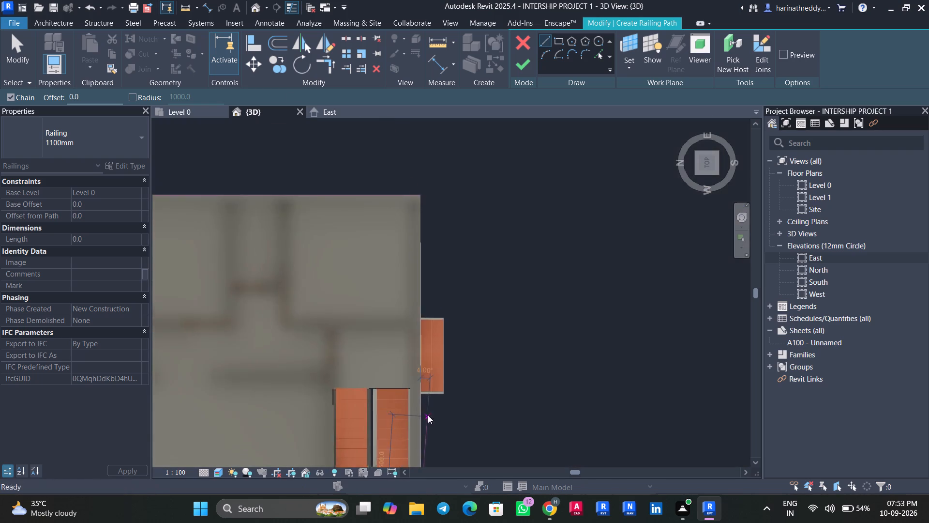
click(420, 197)
key(Escape)
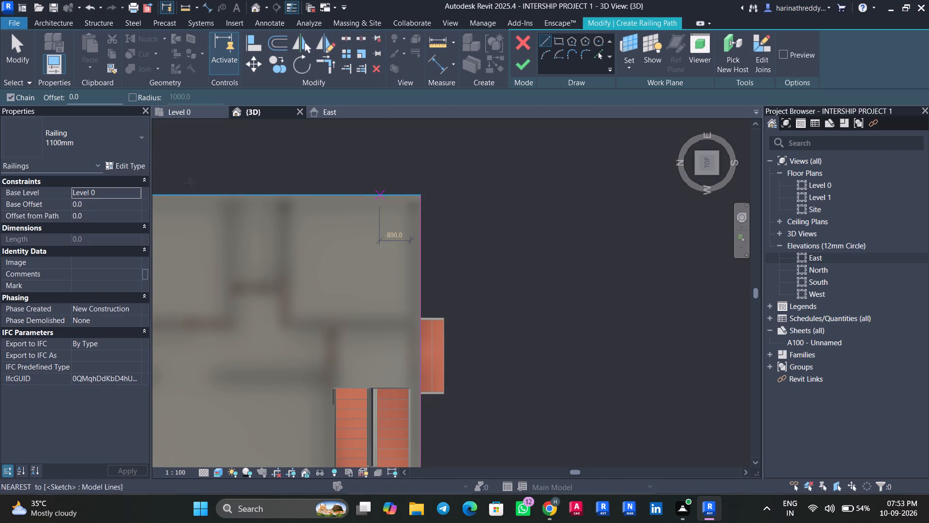
key(Escape)
Change the roof railing's type to Glass_Panel-Bottom_Fill.
click(83, 147)
click(63, 241)
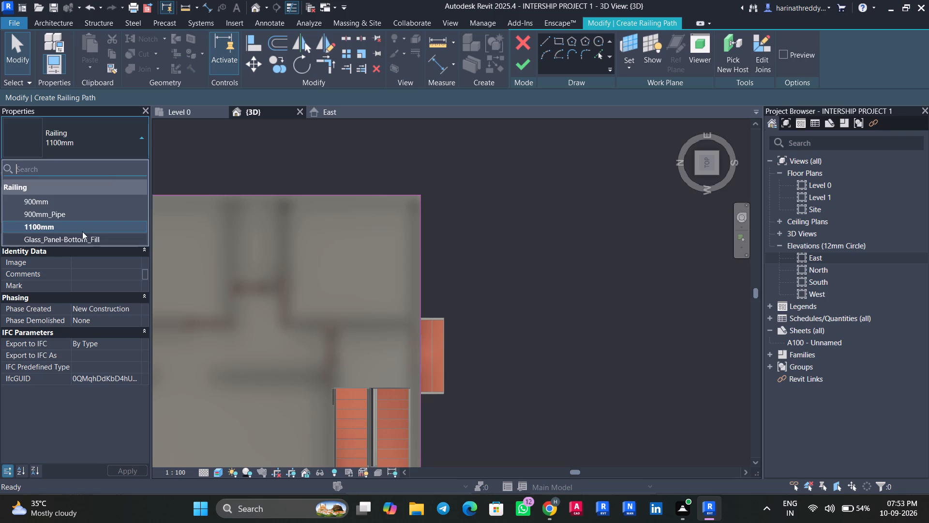
Finish the rectangular railing path and host the glass-panel railing on the roof slab.
scroll(521, 177, down, 3)
click(523, 68)
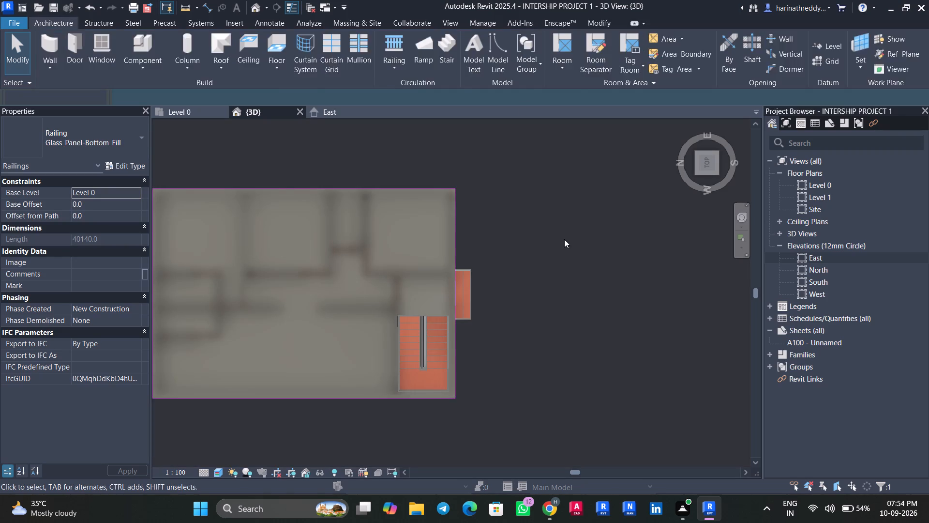
shift+middle_drag(599, 348, 528, 137)
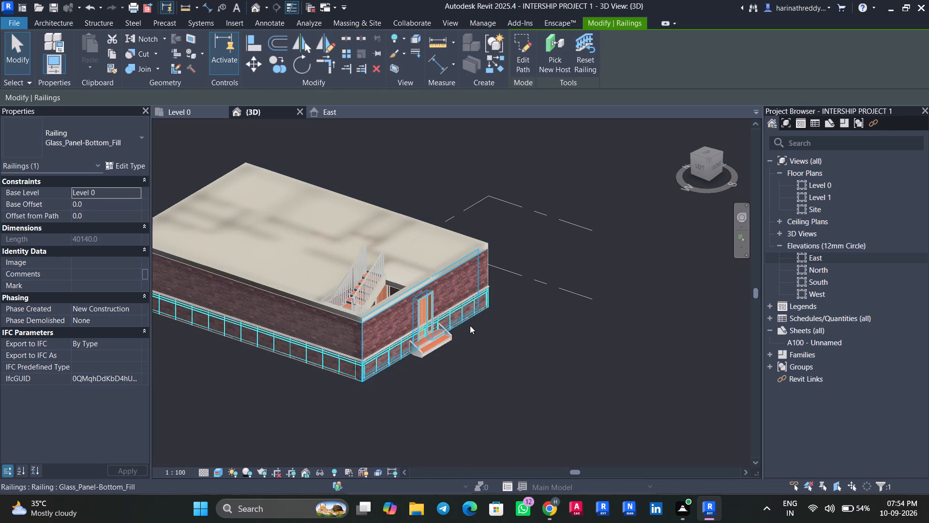
click(556, 62)
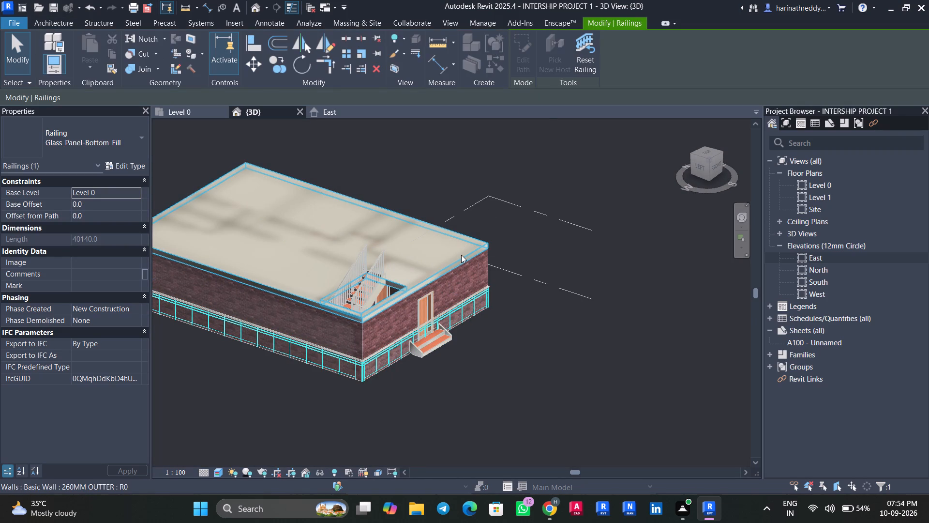
click(461, 255)
key(Escape)
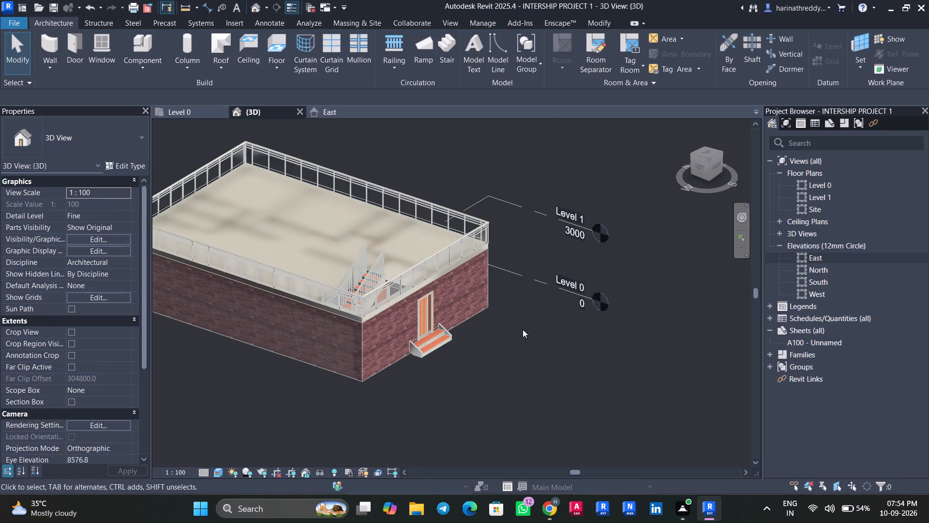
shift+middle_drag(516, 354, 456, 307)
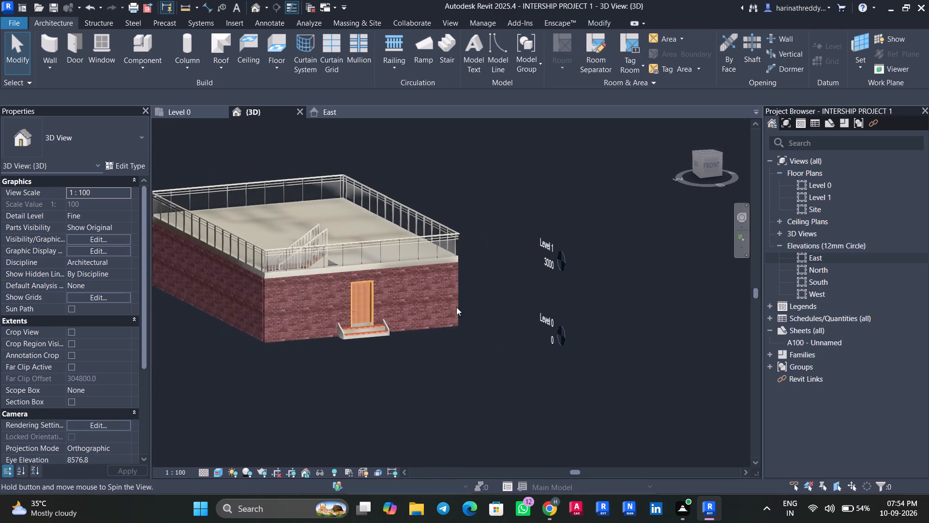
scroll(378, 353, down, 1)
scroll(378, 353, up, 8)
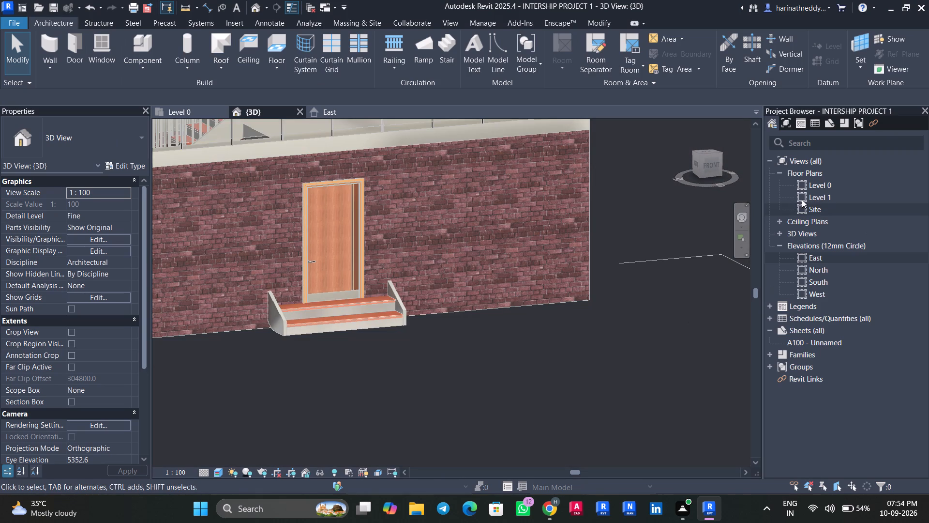
Open the Level 0 floor plan and set the PDF plan image's draw layer to Foreground.
double_click(817, 185)
scroll(493, 339, down, 3)
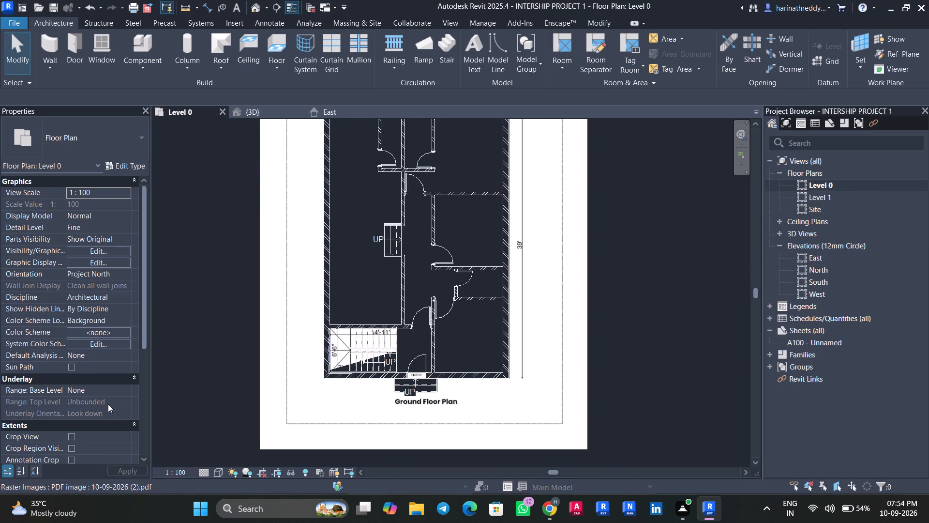
click(476, 440)
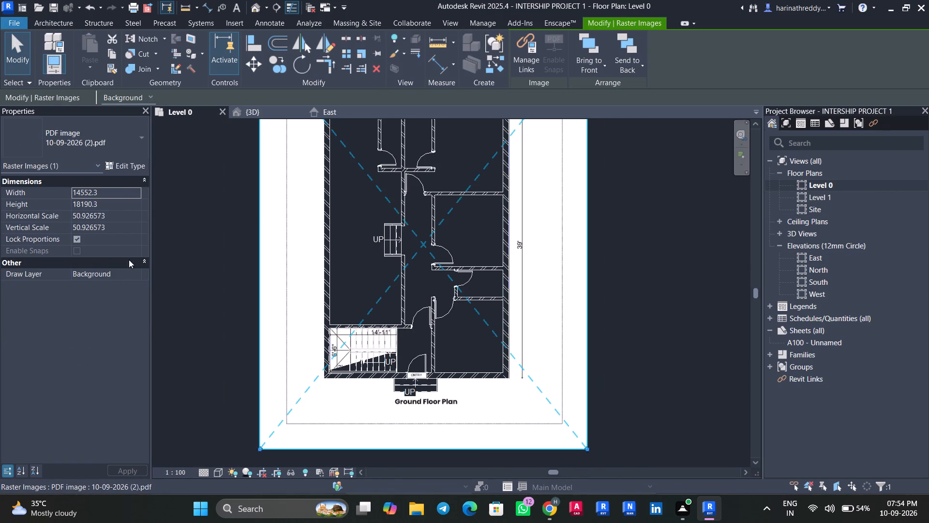
click(136, 271)
click(114, 292)
scroll(507, 332, down, 2)
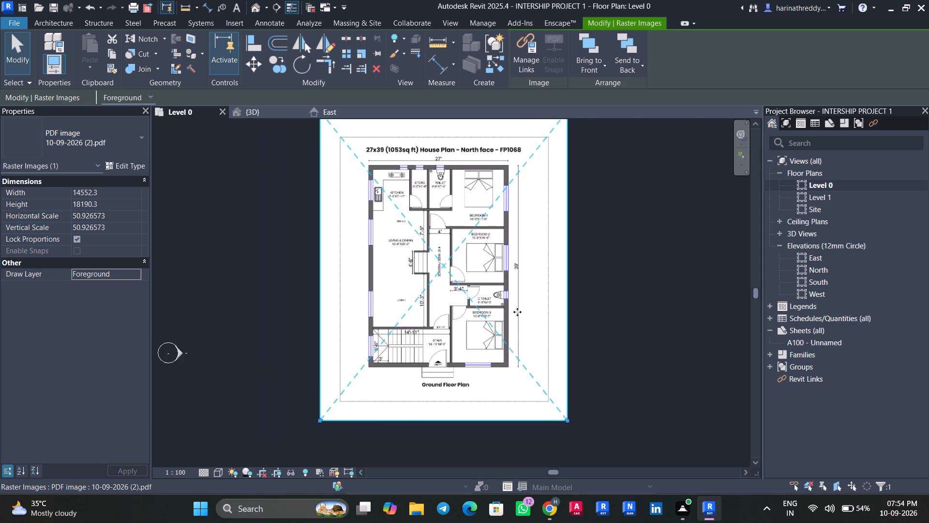
scroll(441, 329, up, 8)
middle_drag(441, 330, 403, 420)
scroll(402, 419, down, 5)
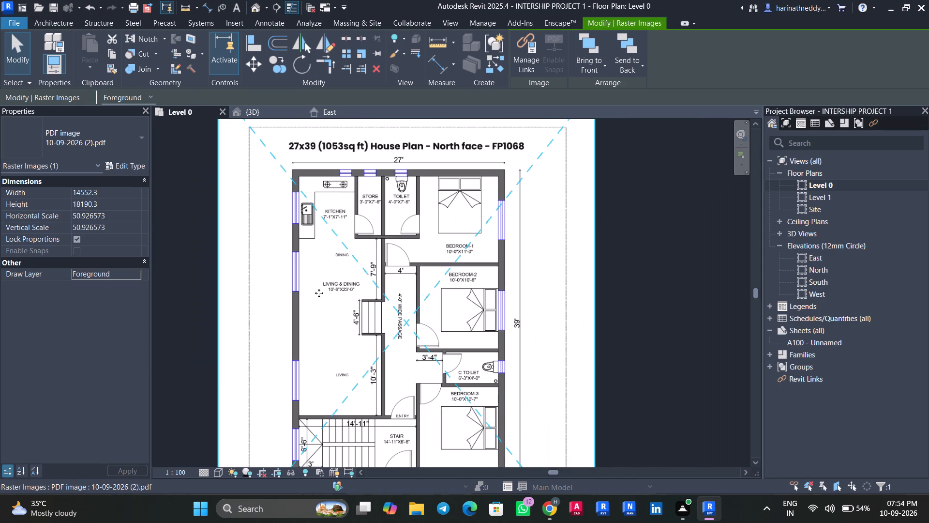
key(Escape)
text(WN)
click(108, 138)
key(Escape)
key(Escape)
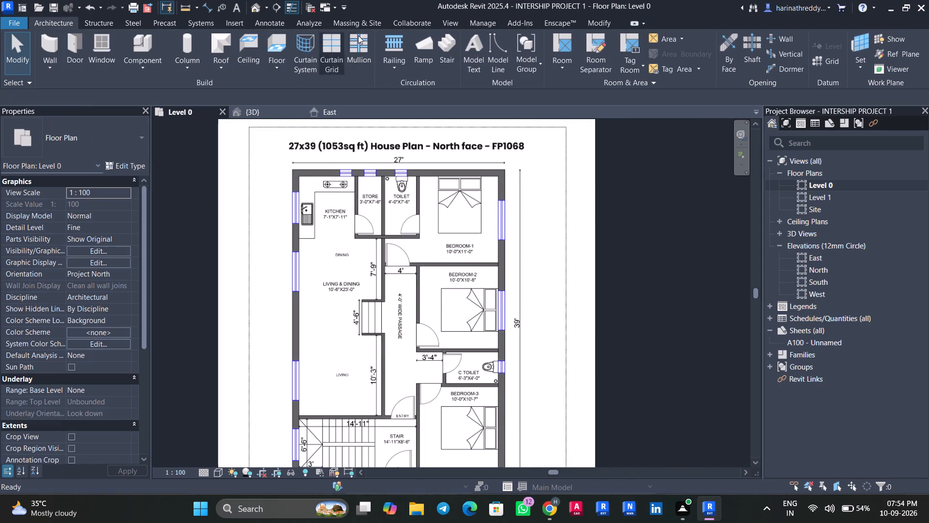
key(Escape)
Load the triple variable-casement window family from the Windows category of the Autodesk family library.
click(225, 25)
click(513, 54)
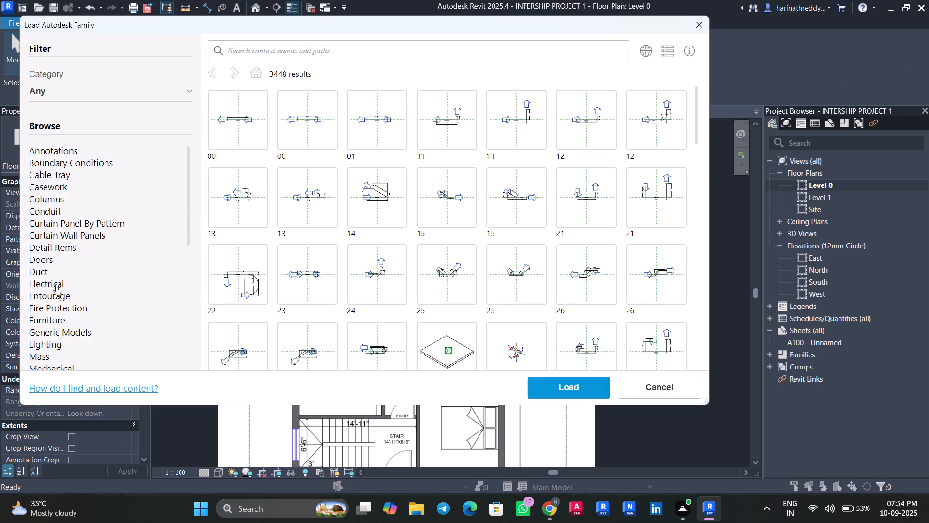
scroll(59, 233, down, 2)
scroll(49, 322, down, 6)
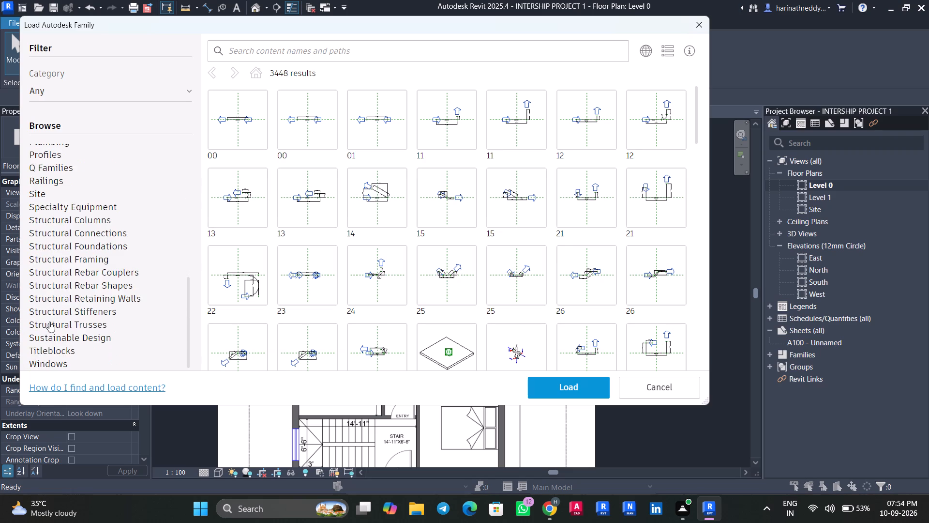
click(48, 360)
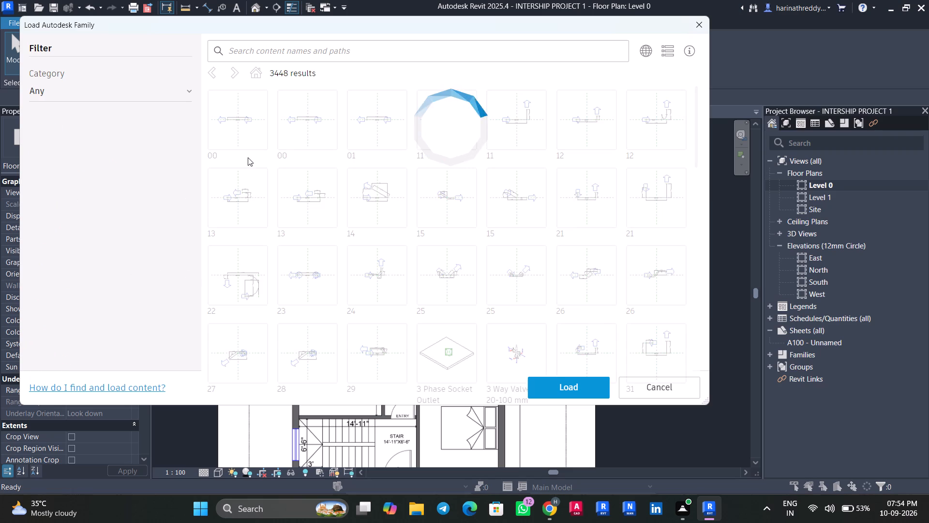
scroll(399, 266, down, 2)
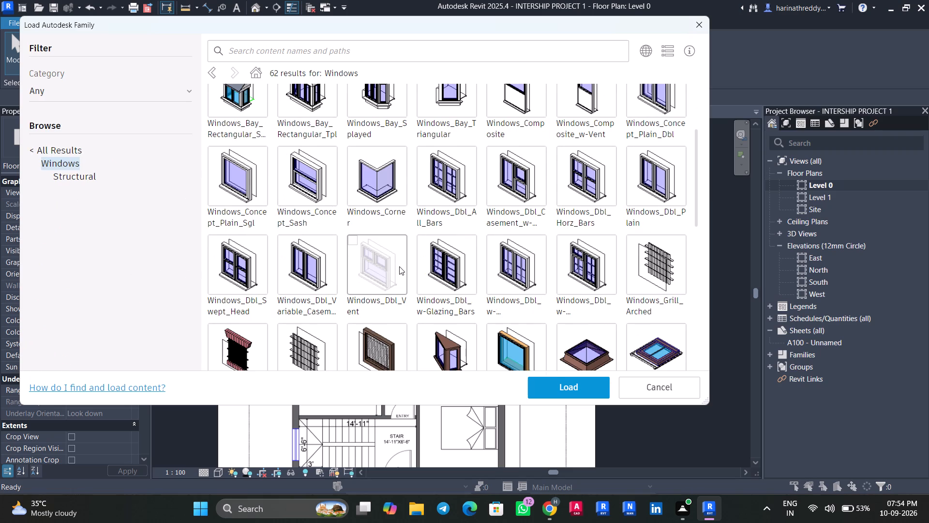
scroll(399, 266, down, 3)
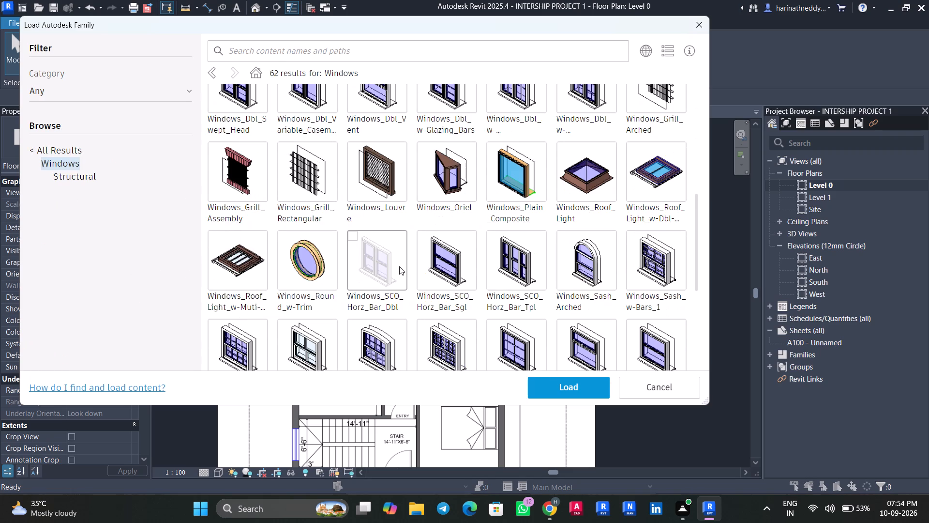
scroll(400, 267, down, 5)
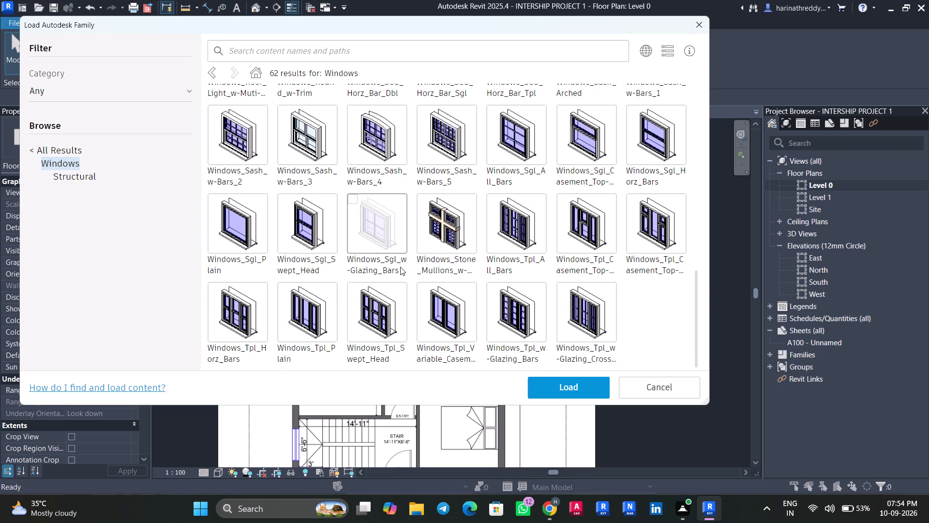
click(423, 288)
scroll(453, 328, up, 2)
scroll(453, 328, down, 1)
scroll(453, 328, up, 1)
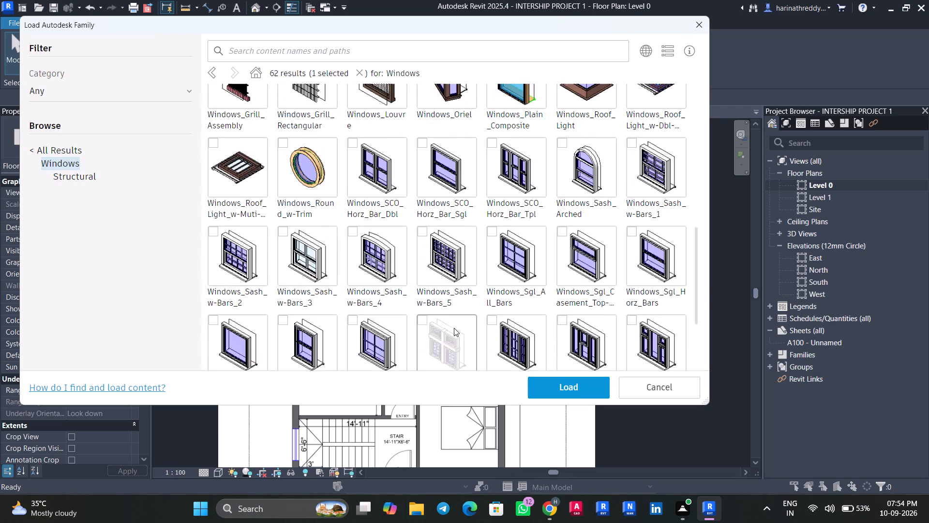
scroll(454, 328, up, 10)
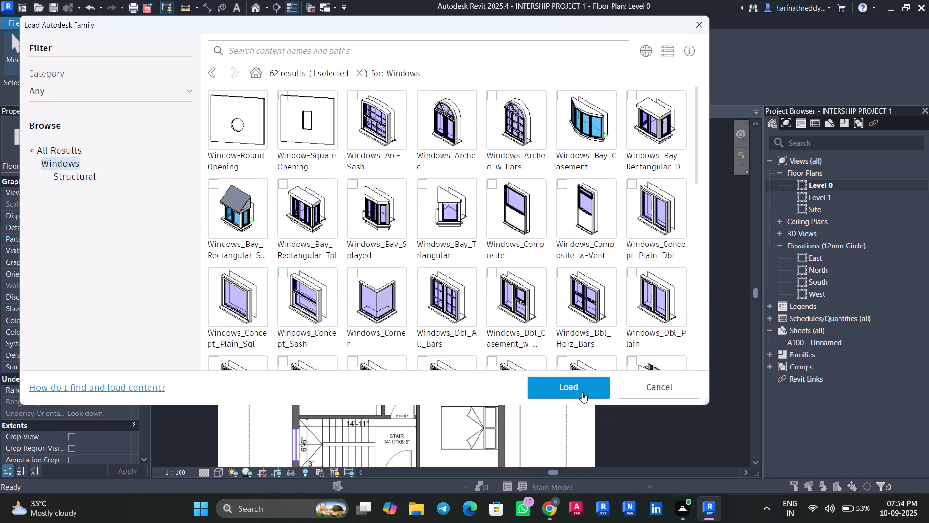
click(582, 392)
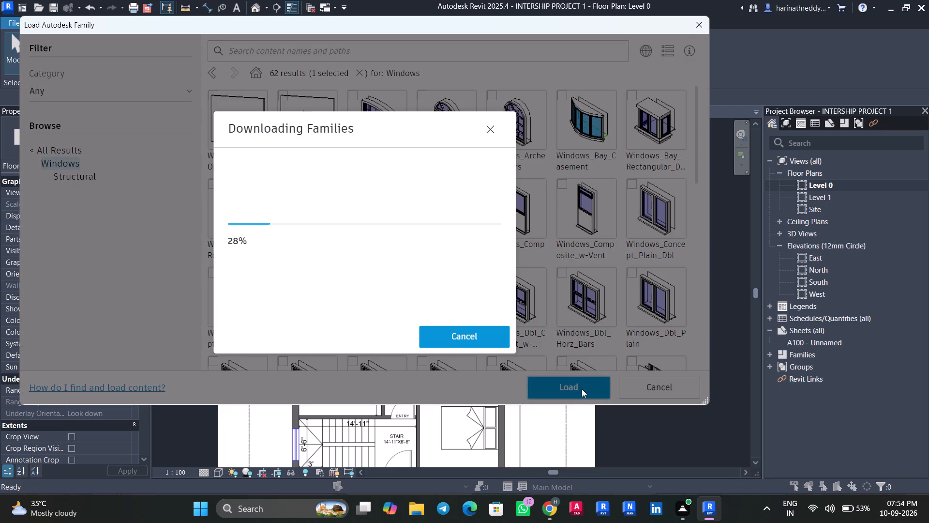
Load the Windows_Dbl_Plain family from the Windows category of the Autodesk family library.
click(527, 67)
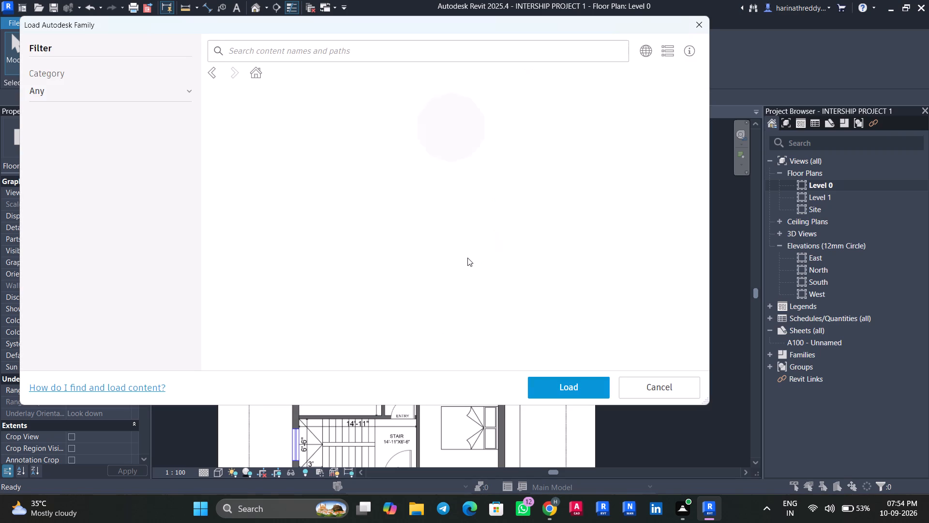
click(637, 277)
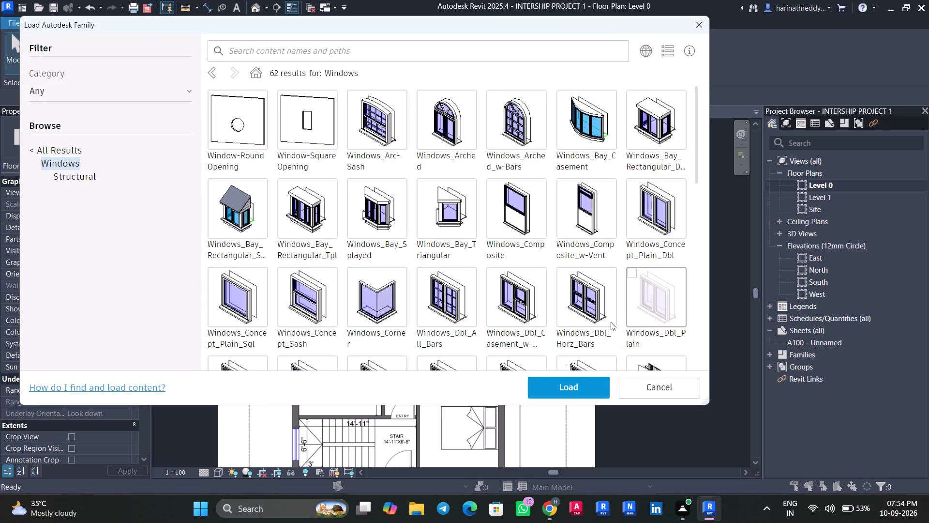
click(588, 384)
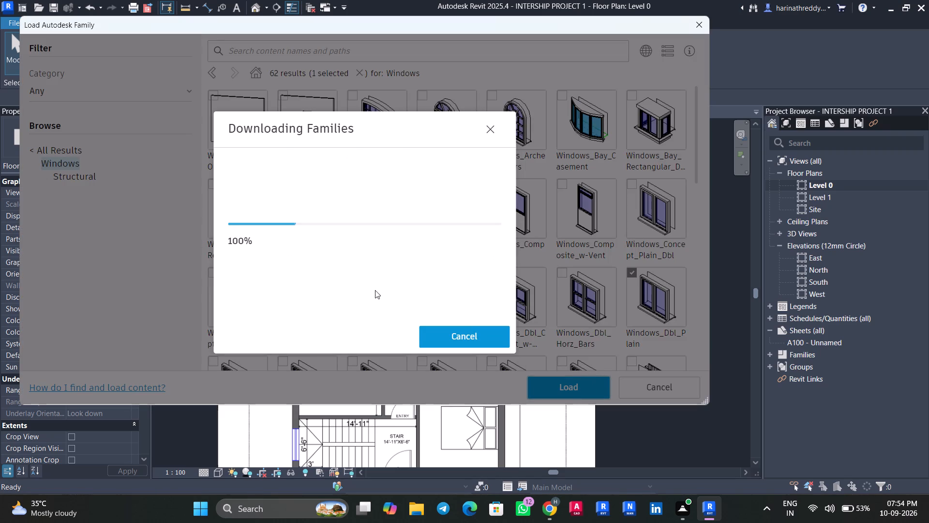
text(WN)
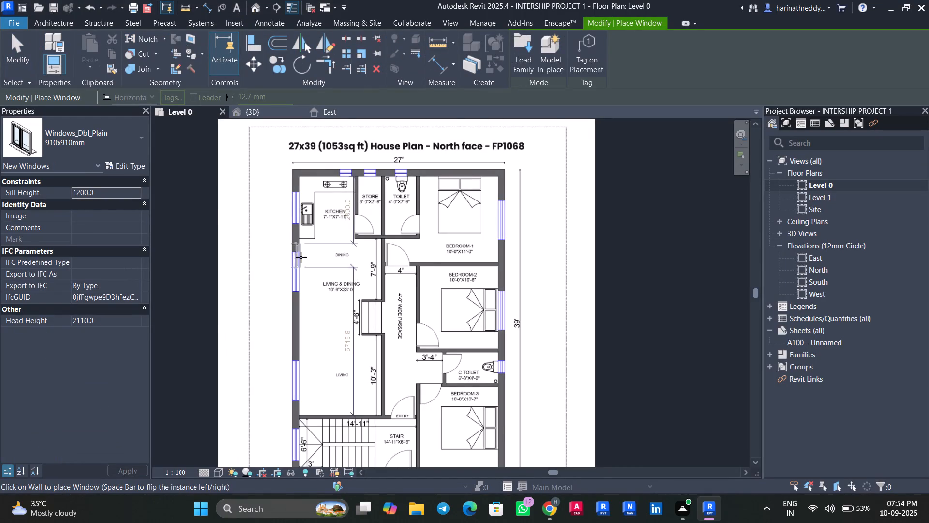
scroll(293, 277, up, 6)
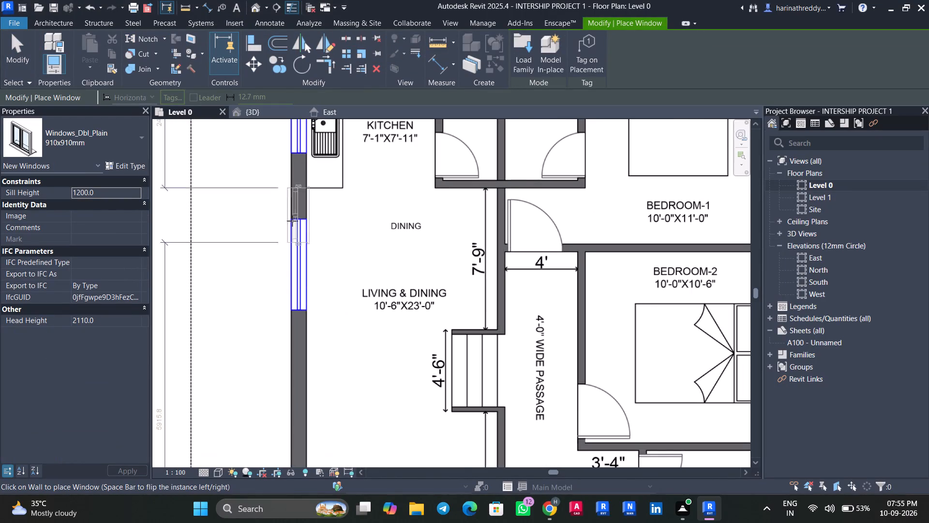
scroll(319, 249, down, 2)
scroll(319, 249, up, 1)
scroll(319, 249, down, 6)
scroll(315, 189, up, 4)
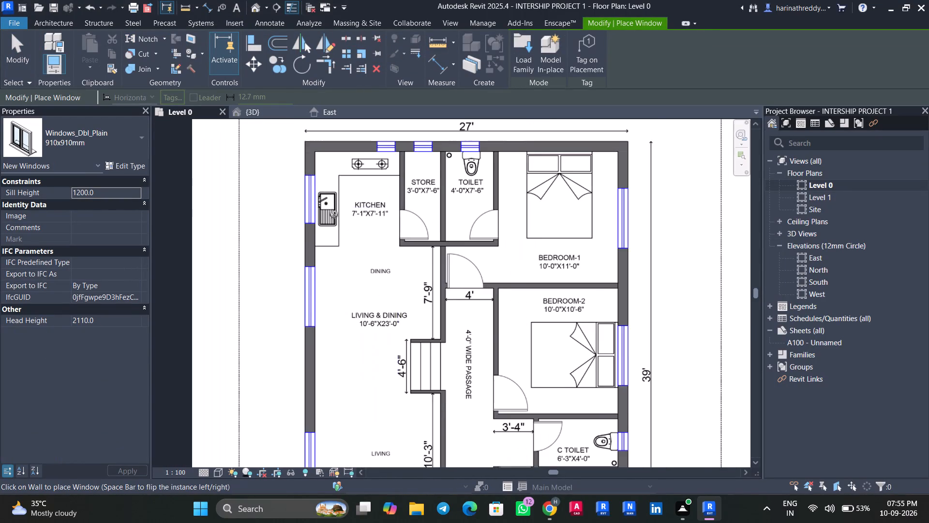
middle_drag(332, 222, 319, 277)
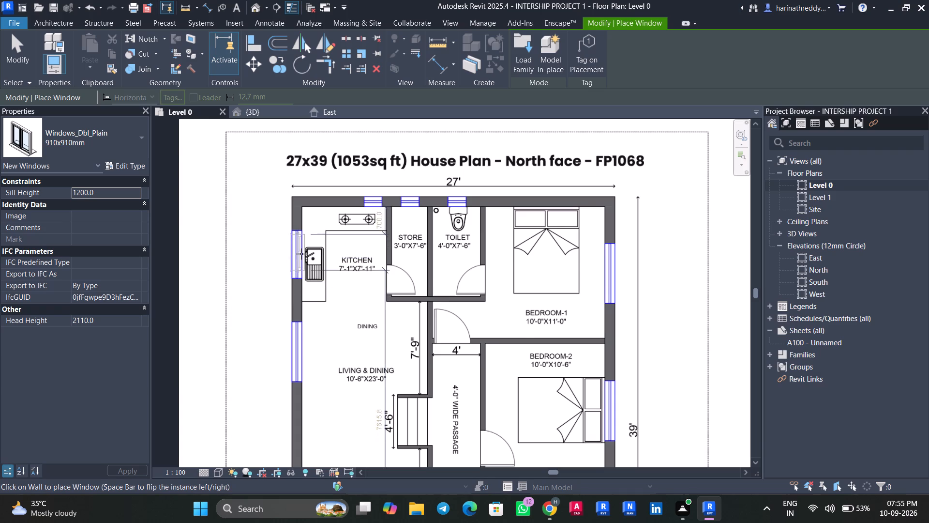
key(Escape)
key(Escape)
Measure the width of Bedroom-1's exterior window on the PDF plan with the Scale tool's reference points.
click(638, 292)
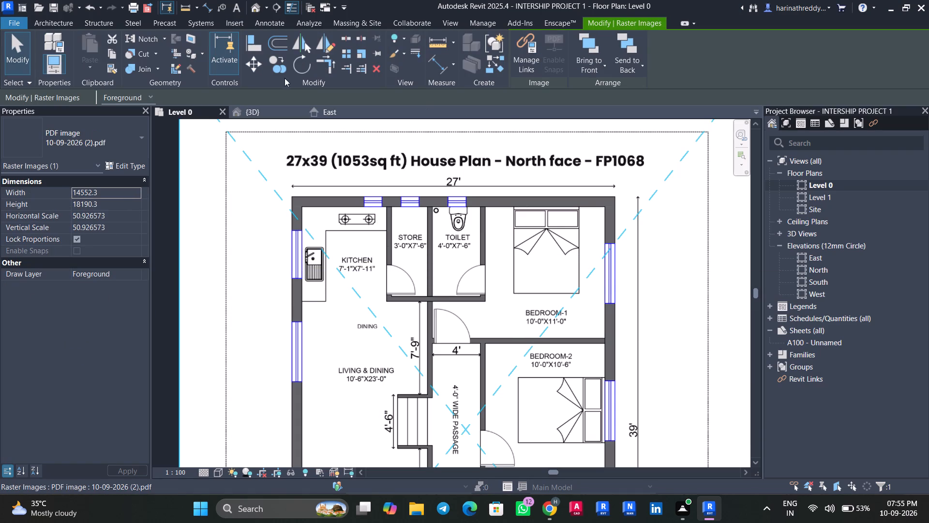
click(359, 52)
scroll(612, 288, up, 4)
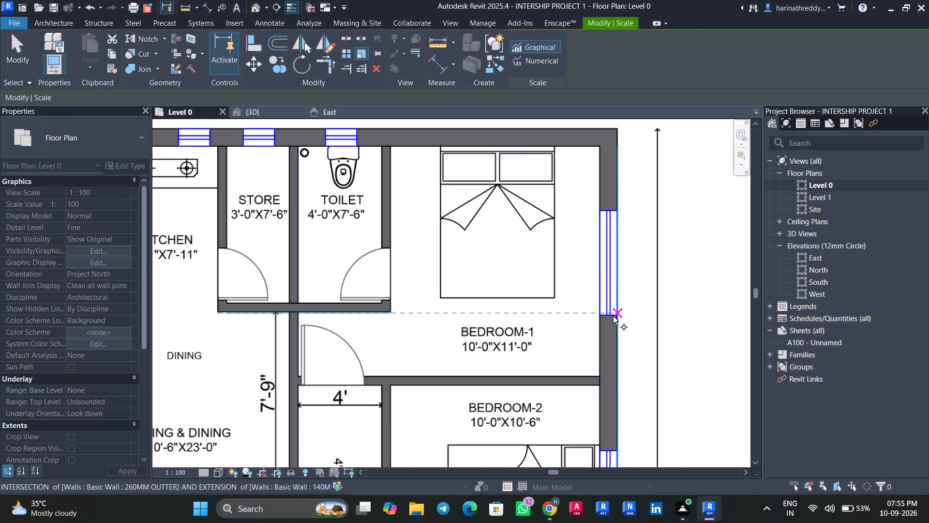
click(608, 318)
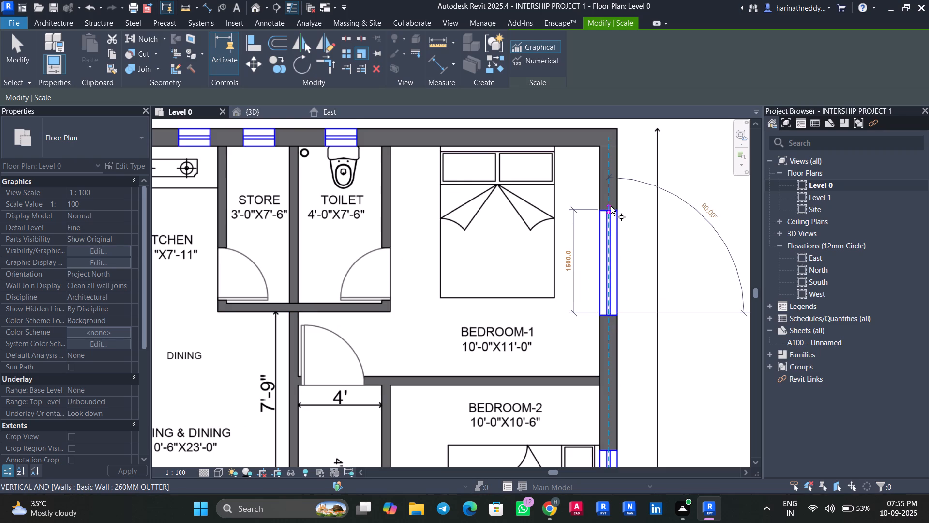
key(Escape)
key(Escape)
Start placing a Windows_Dbl_Plain window and duplicate its 910x910mm type as W1 1500.
text(WN)
click(135, 168)
click(889, 105)
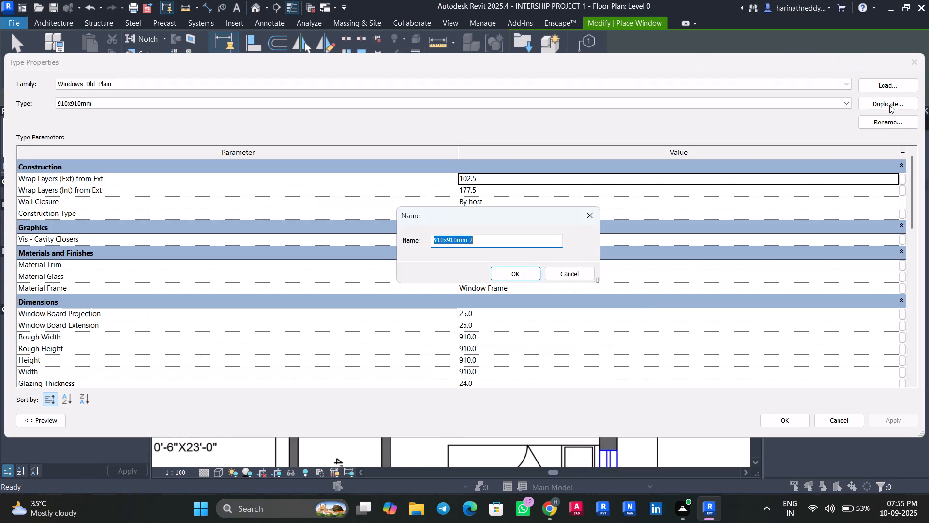
text(W1 1500)
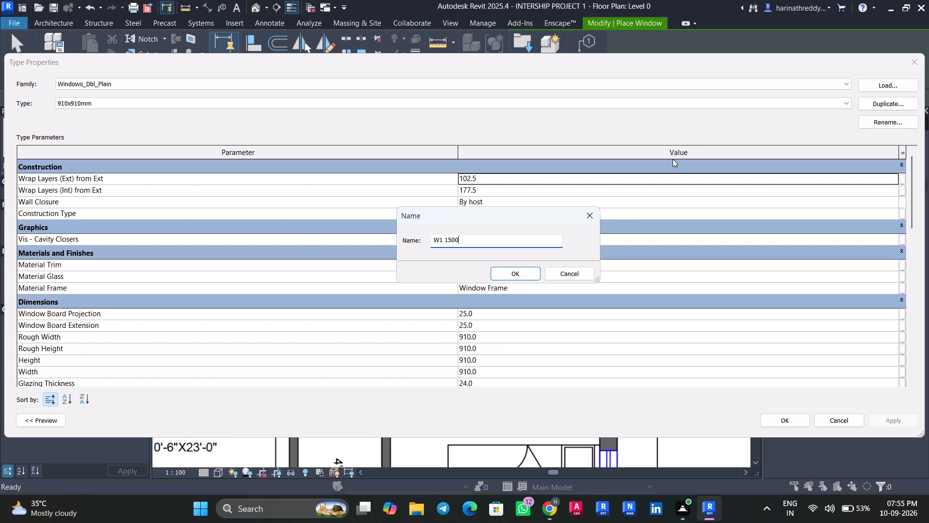
click(513, 272)
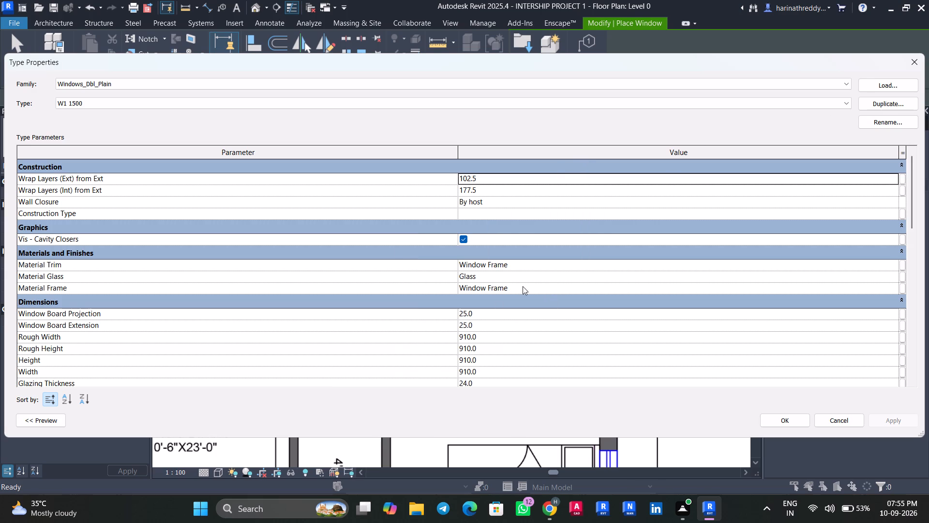
Set the W1 1500 window type's Rough Width to 1500 and apply the type changes.
scroll(491, 359, down, 1)
scroll(491, 359, up, 1)
scroll(491, 359, down, 1)
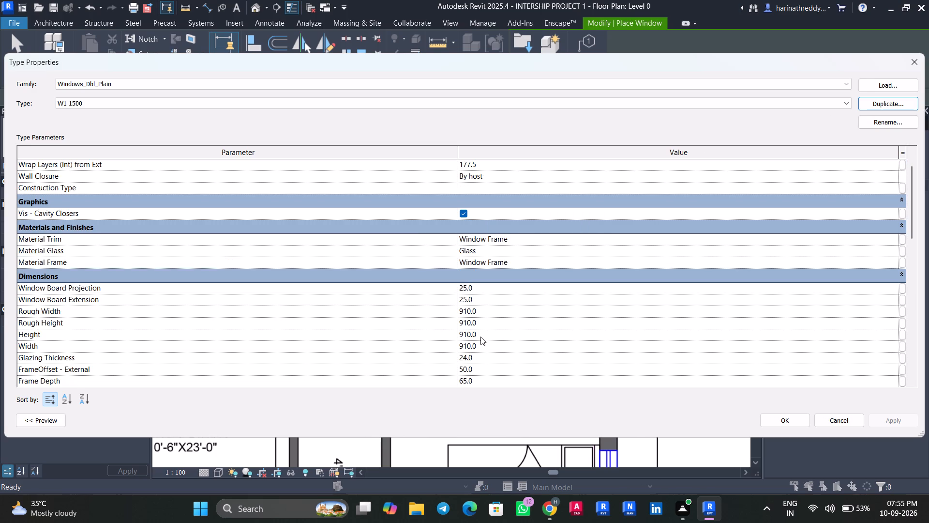
click(497, 313)
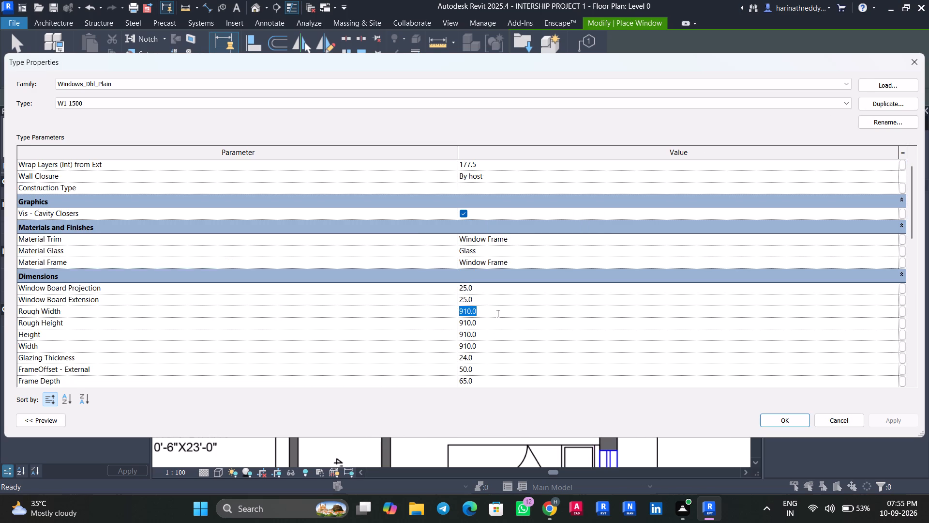
text(1500)
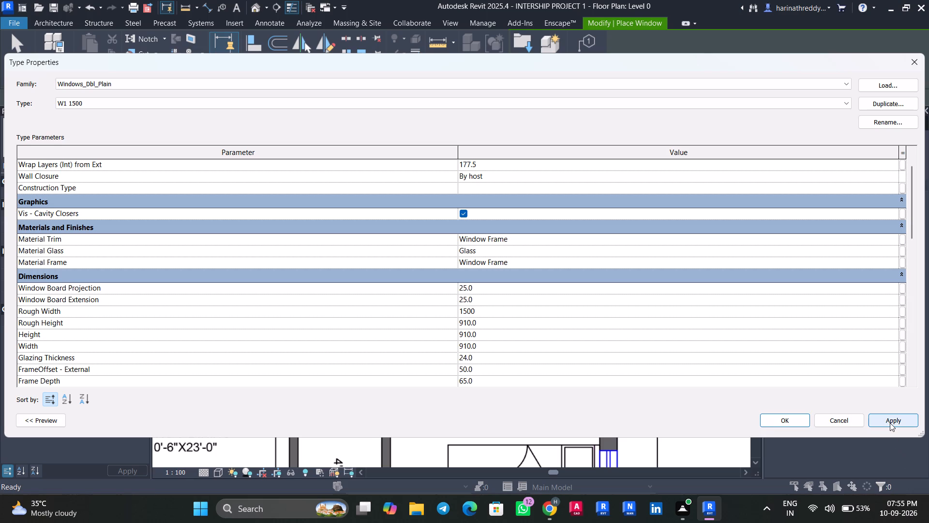
click(890, 423)
click(793, 417)
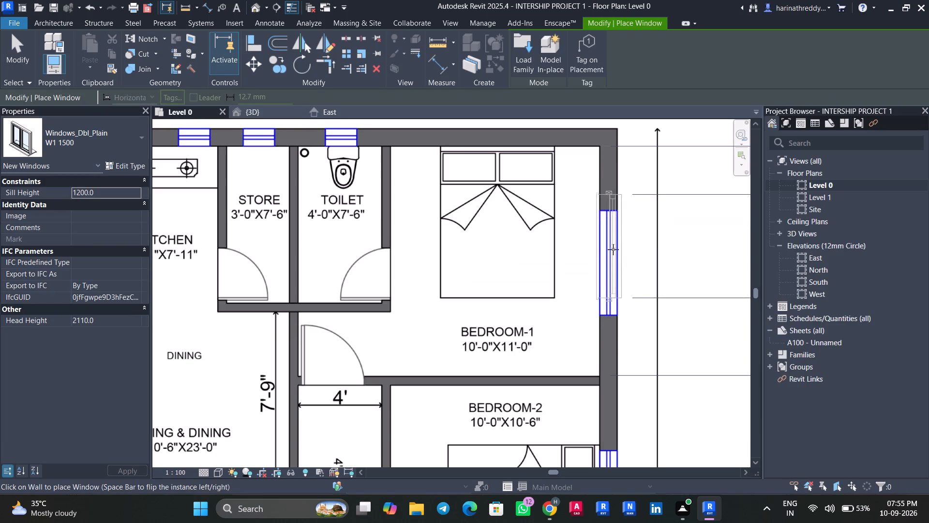
Place W1 1500 windows over the plan's exterior window openings in Bedroom-1, Bedroom-2 and Bedroom-3.
click(613, 260)
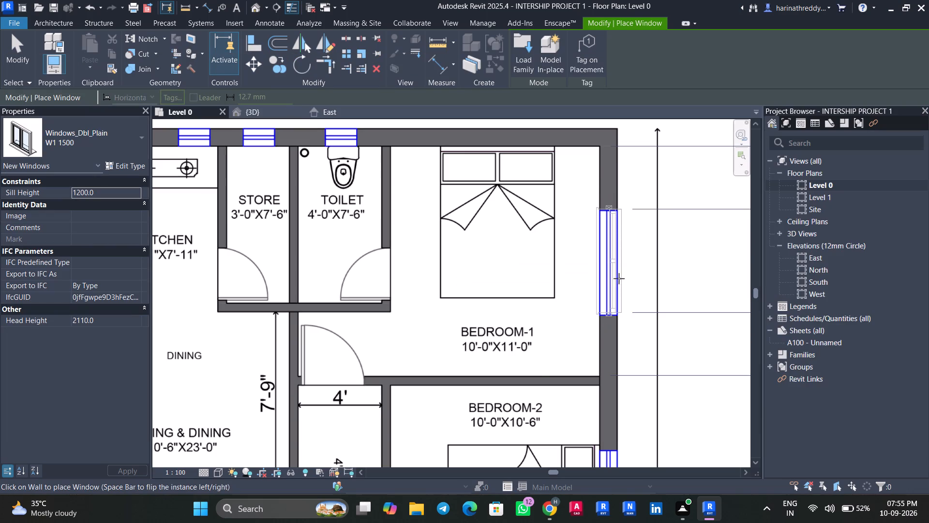
middle_drag(650, 355, 653, 169)
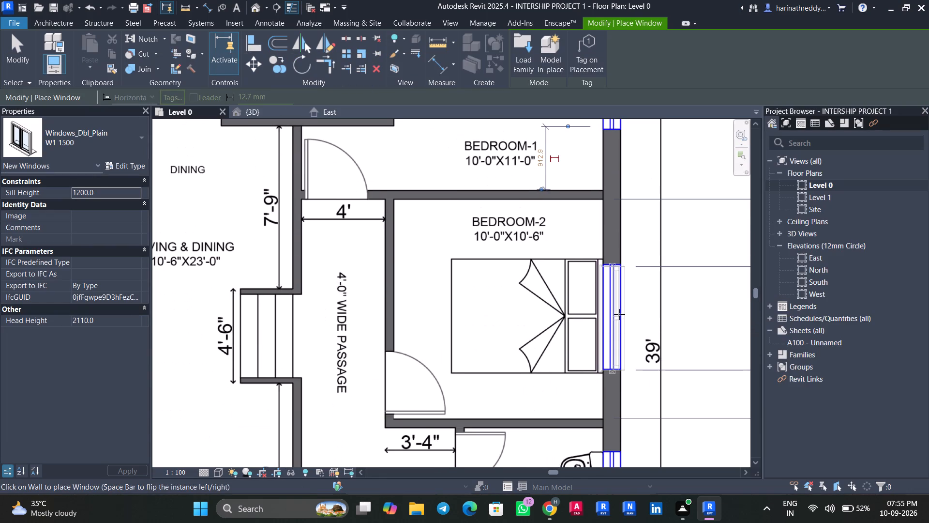
click(621, 315)
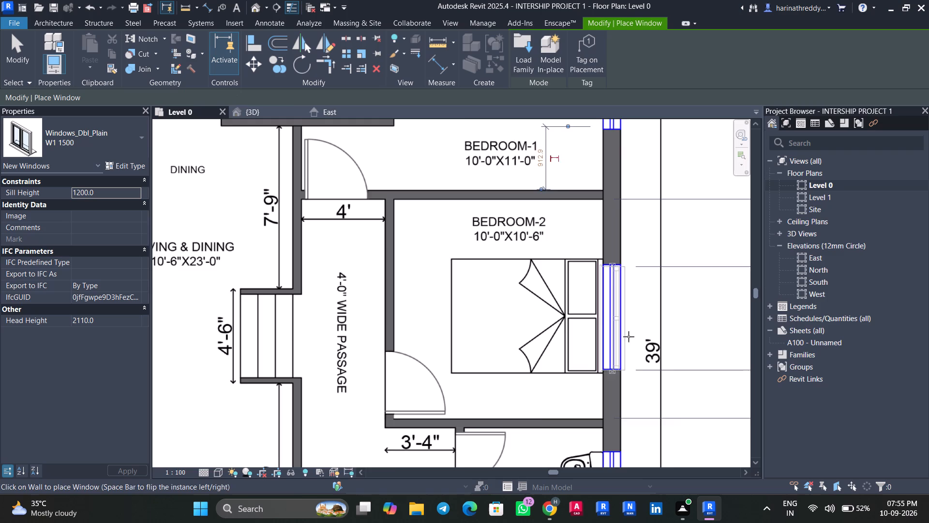
middle_drag(646, 362, 659, 171)
scroll(669, 328, down, 7)
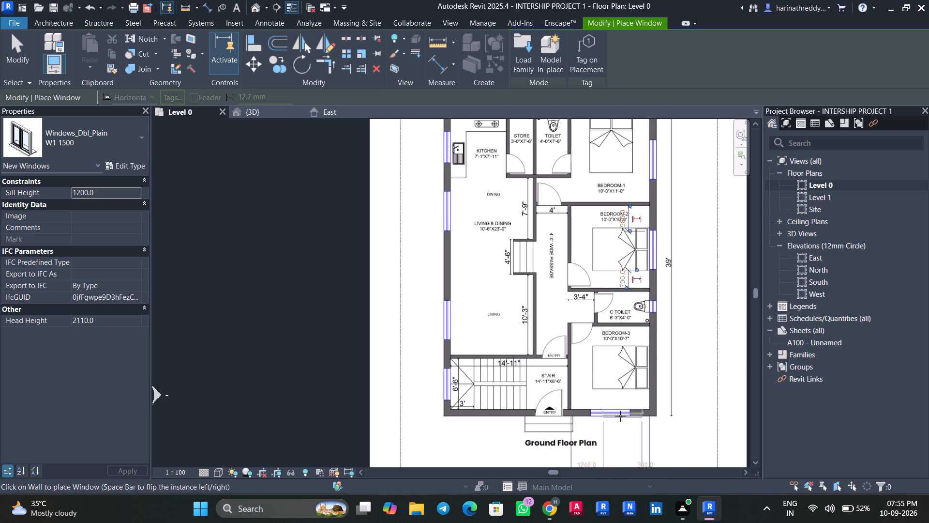
scroll(617, 416, up, 7)
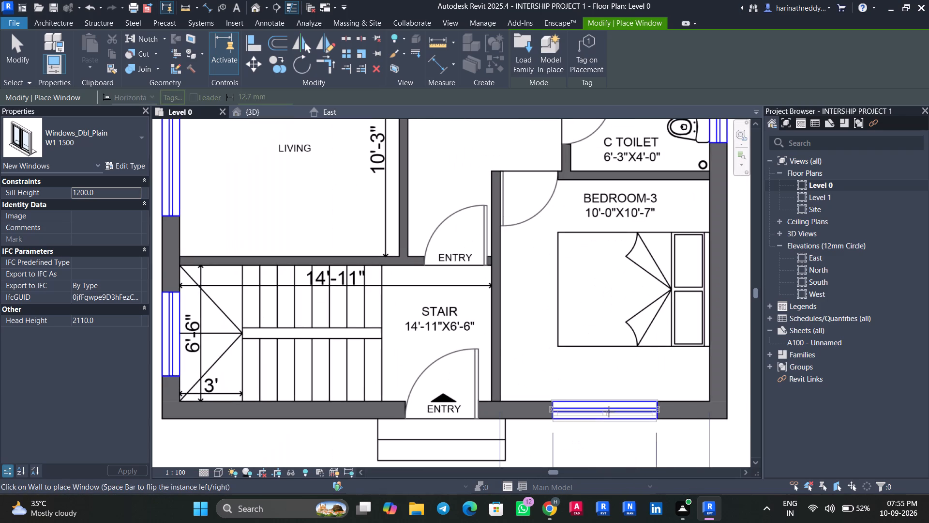
click(609, 412)
Place W1 1500 windows over the two exterior window openings of the Living and Dining areas.
scroll(607, 442, down, 4)
scroll(362, 380, up, 8)
scroll(362, 367, down, 6)
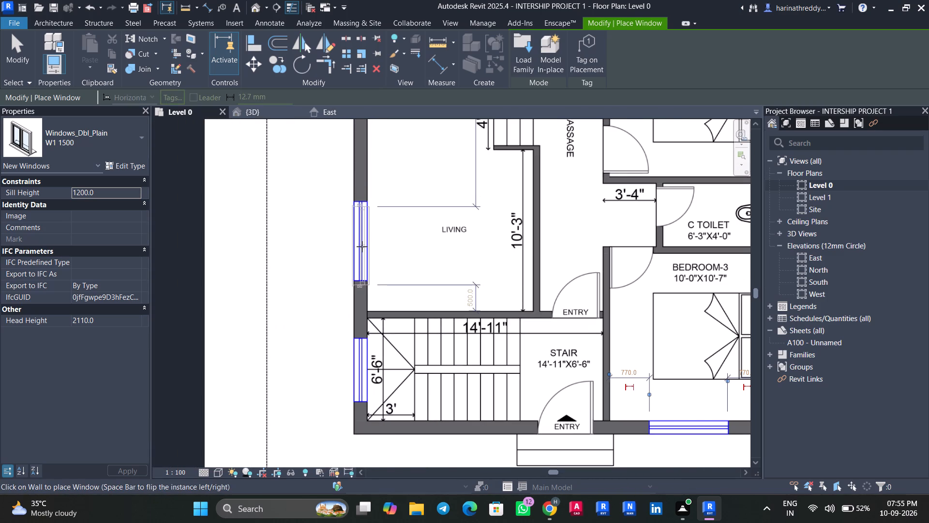
scroll(362, 246, up, 2)
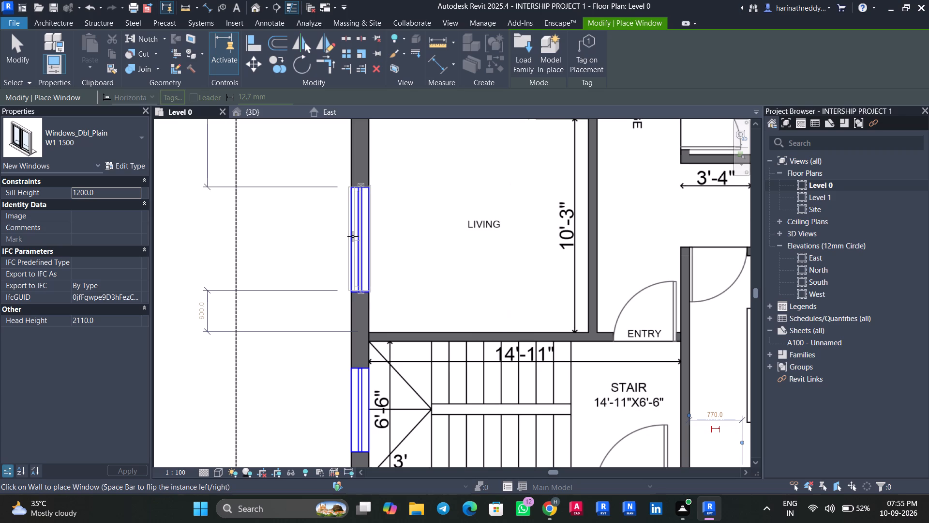
click(353, 236)
scroll(397, 179, up, 1)
middle_drag(397, 179, 383, 398)
scroll(388, 371, down, 2)
scroll(388, 371, up, 1)
scroll(388, 371, down, 1)
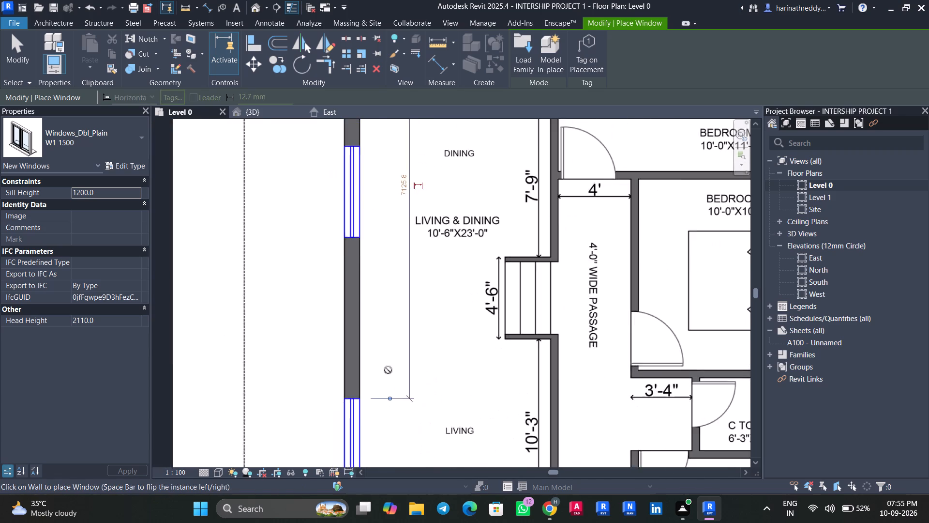
scroll(388, 370, down, 1)
scroll(356, 212, up, 5)
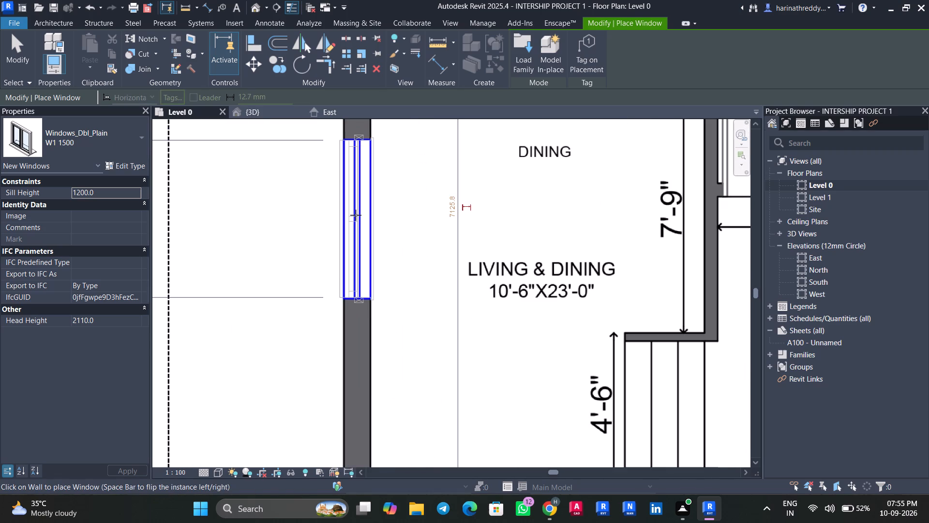
click(356, 215)
scroll(424, 306, up, 1)
scroll(424, 306, down, 5)
scroll(424, 294, up, 1)
scroll(424, 286, down, 3)
middle_drag(415, 197, 403, 373)
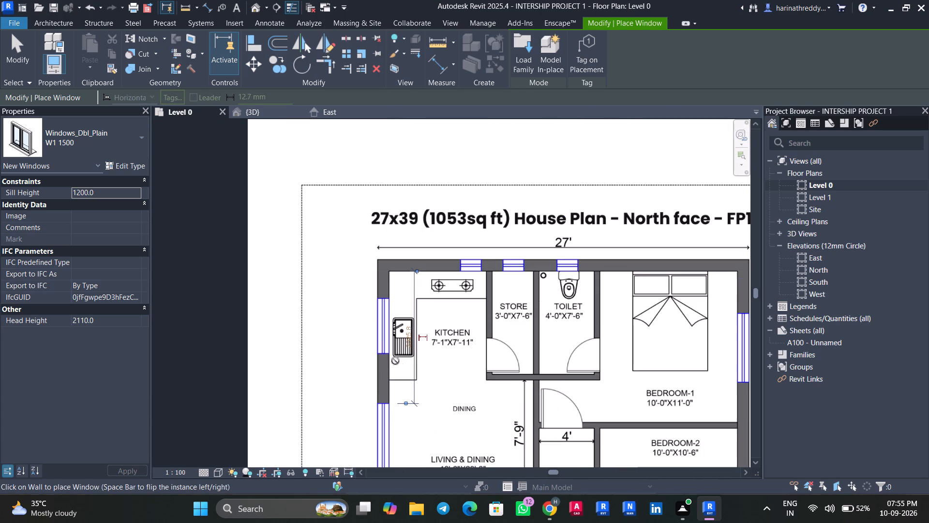
scroll(383, 327, up, 4)
key(Escape)
key(Escape)
Measure the width of the kitchen window beside the sink on the PDF plan with the Scale tool's reference points.
click(470, 369)
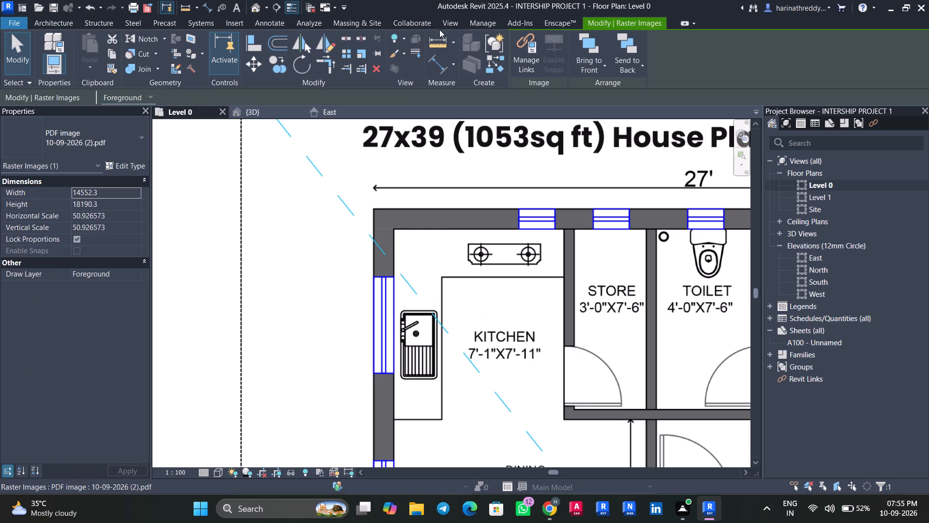
click(356, 51)
scroll(387, 366, up, 5)
click(383, 381)
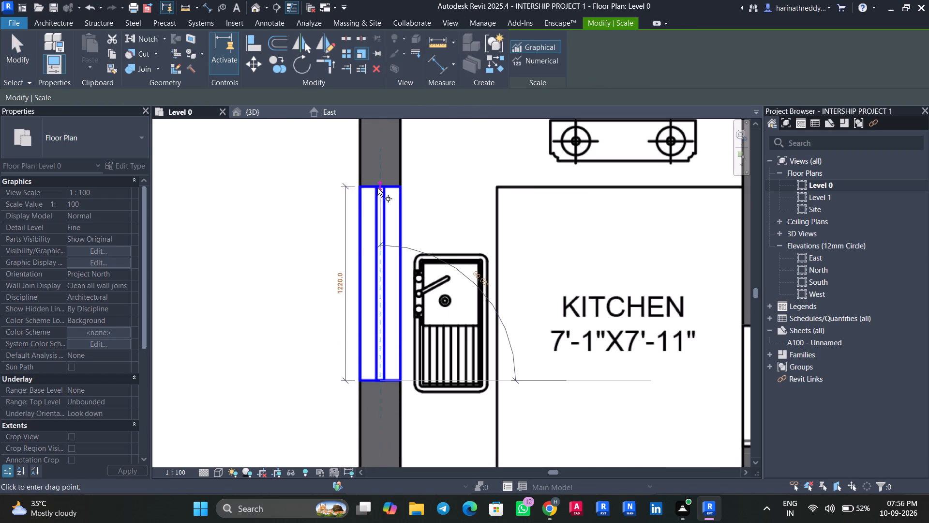
key(Escape)
Duplicate the W1 1500 window type as W2 1220 and set its Rough Width to 1220.
scroll(445, 308, down, 1)
scroll(445, 308, up, 1)
scroll(445, 308, down, 4)
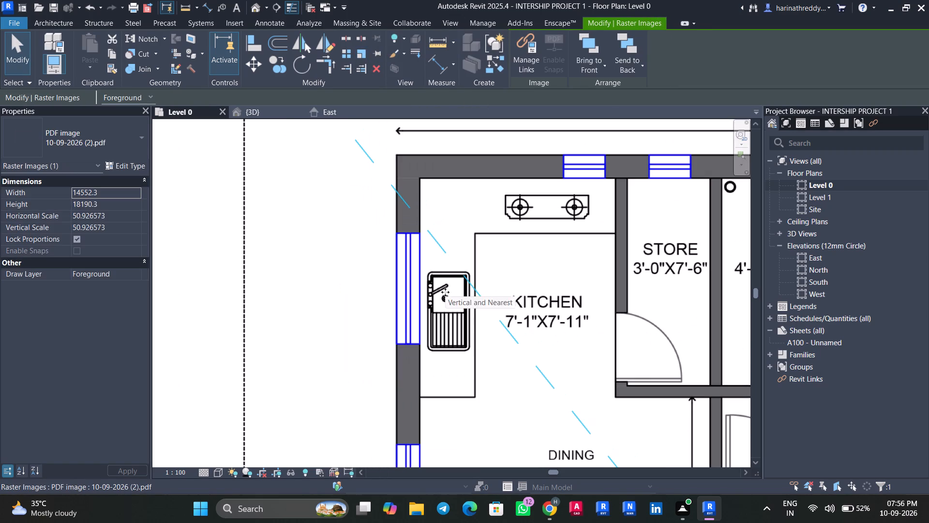
text(WN)
click(110, 167)
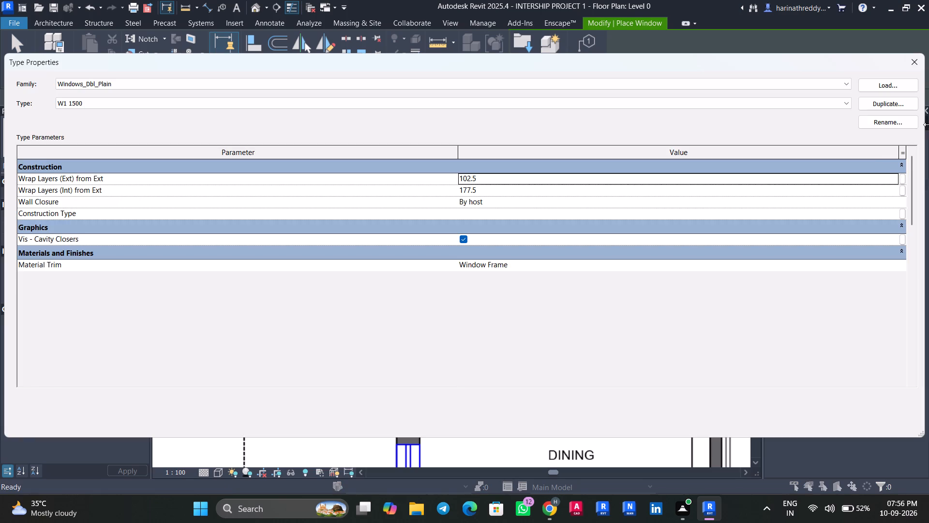
click(892, 108)
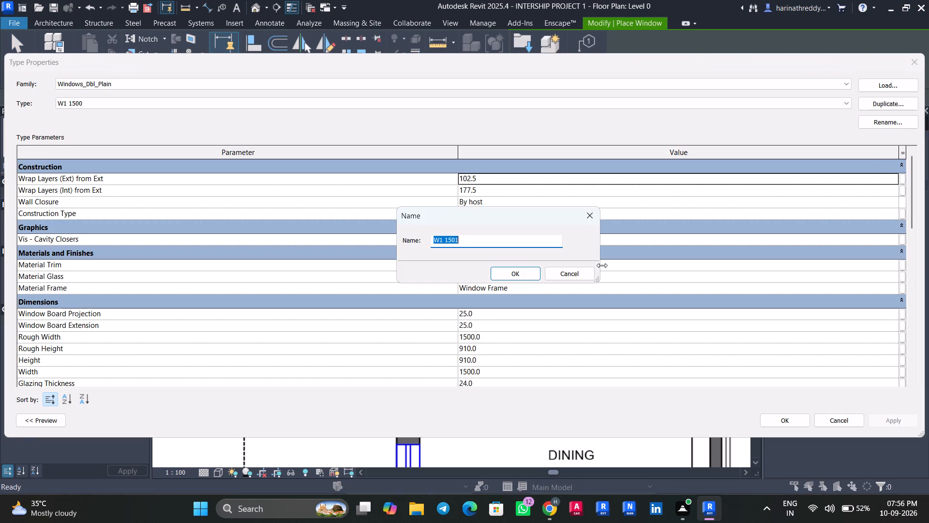
text(W2 1220)
click(525, 269)
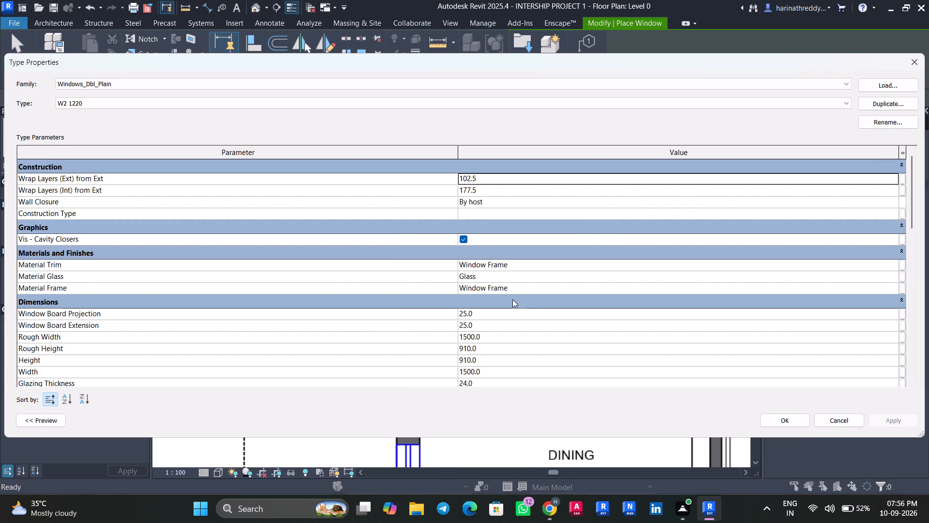
click(512, 338)
text(1220)
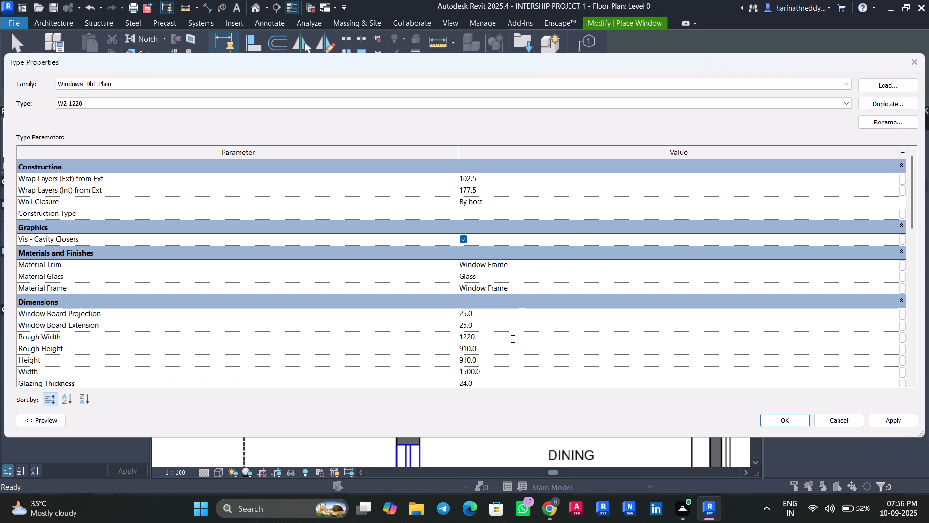
click(903, 419)
click(805, 420)
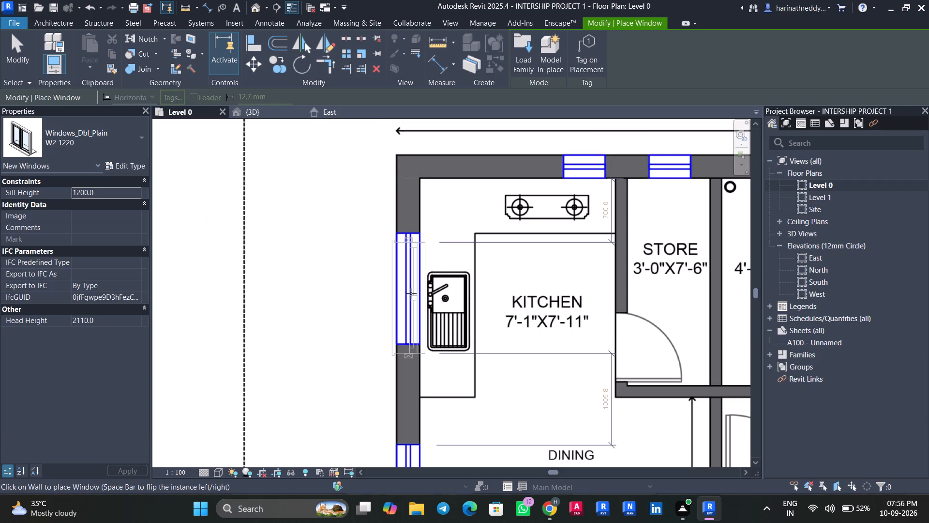
Place a W2 1220 window over the plan's opening in the kitchen's exterior wall beside the sink.
click(400, 287)
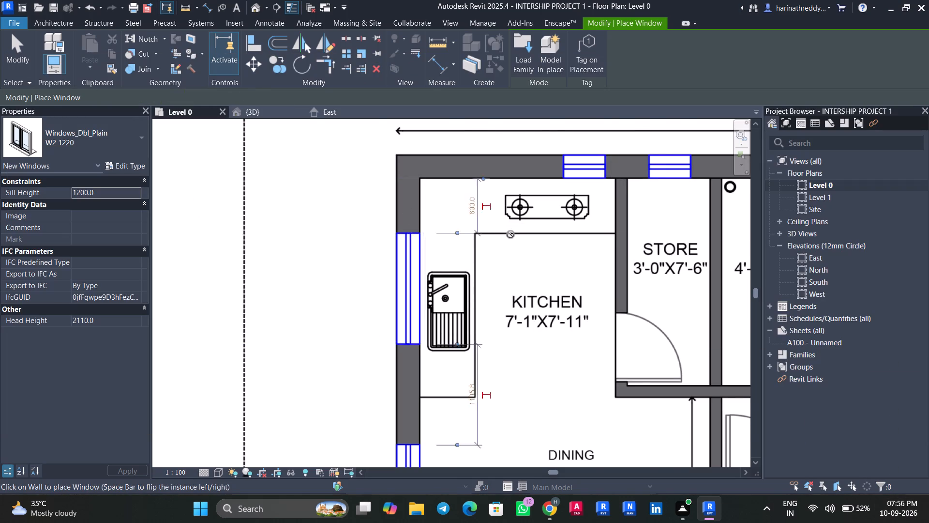
scroll(511, 233, down, 3)
middle_drag(433, 289, 379, 314)
key(Escape)
key(Escape)
Measure the width of the small kitchen window behind the stove on the PDF plan with the Scale tool's reference points.
click(507, 274)
scroll(521, 217, up, 1)
middle_drag(521, 217, 361, 268)
scroll(365, 138, up, 4)
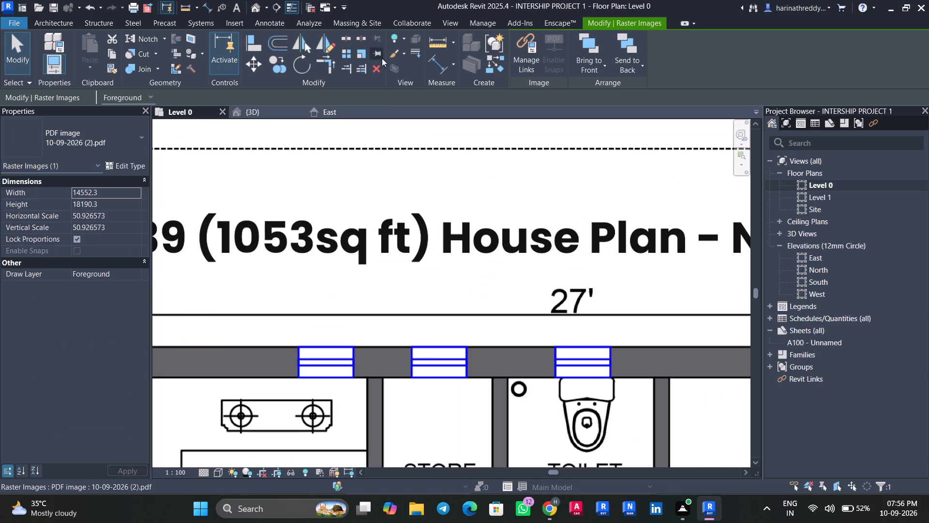
click(359, 52)
scroll(281, 377, up, 3)
click(301, 348)
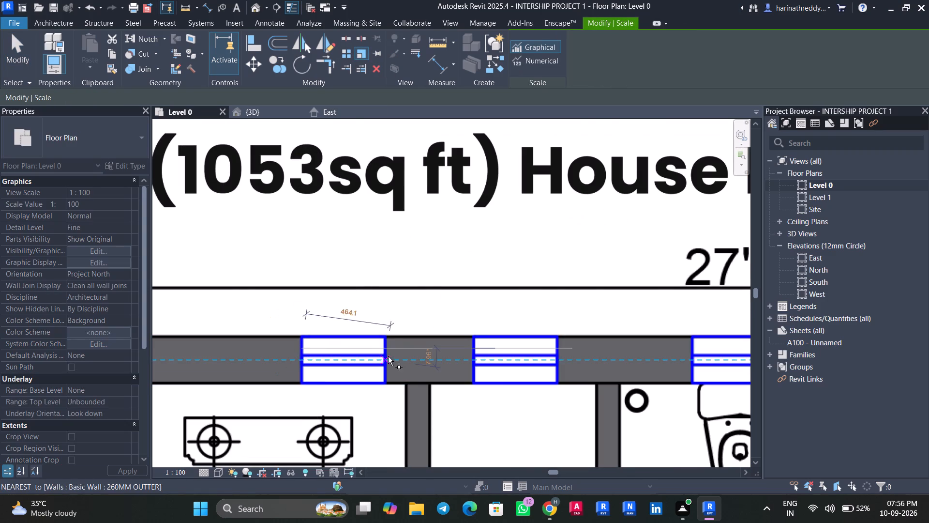
key(Escape)
Duplicate the W2 1220 window type as W3 460 and set its Rough Width to 460.
scroll(390, 348, down, 7)
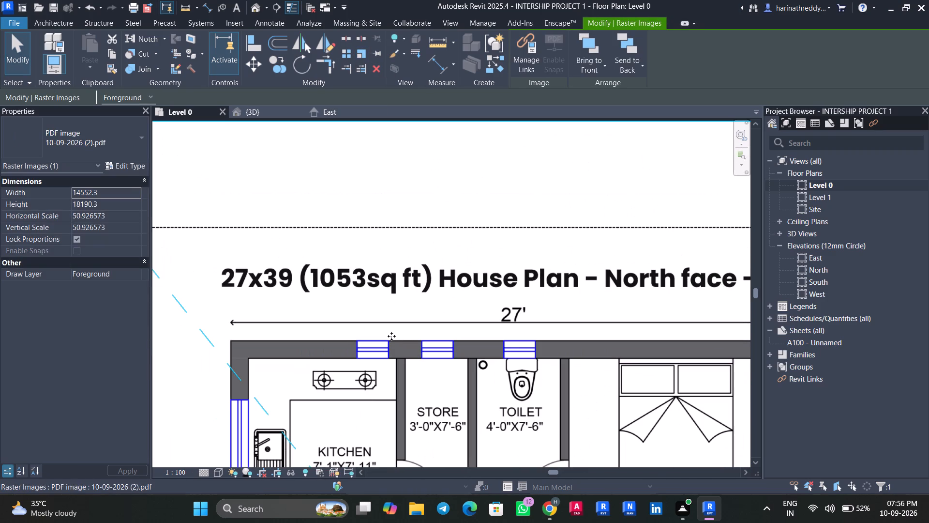
key(w)
key(n)
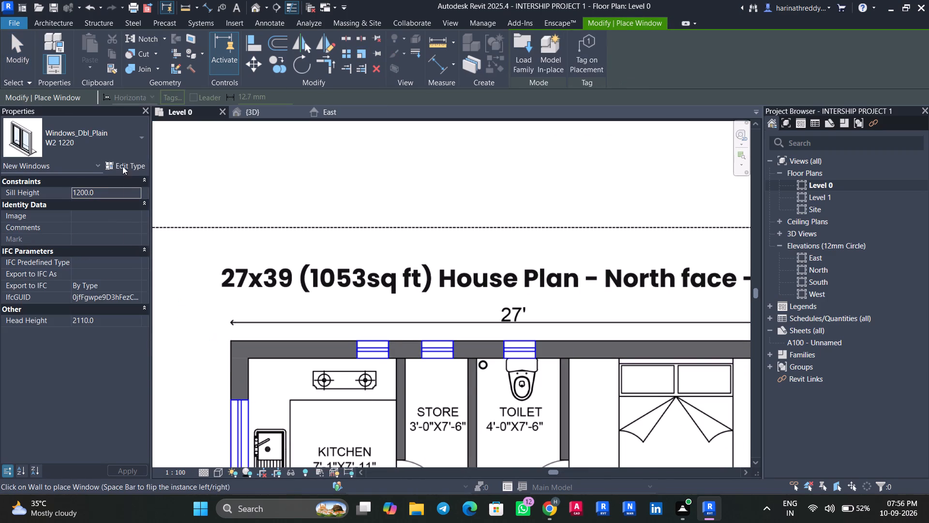
click(122, 166)
click(899, 108)
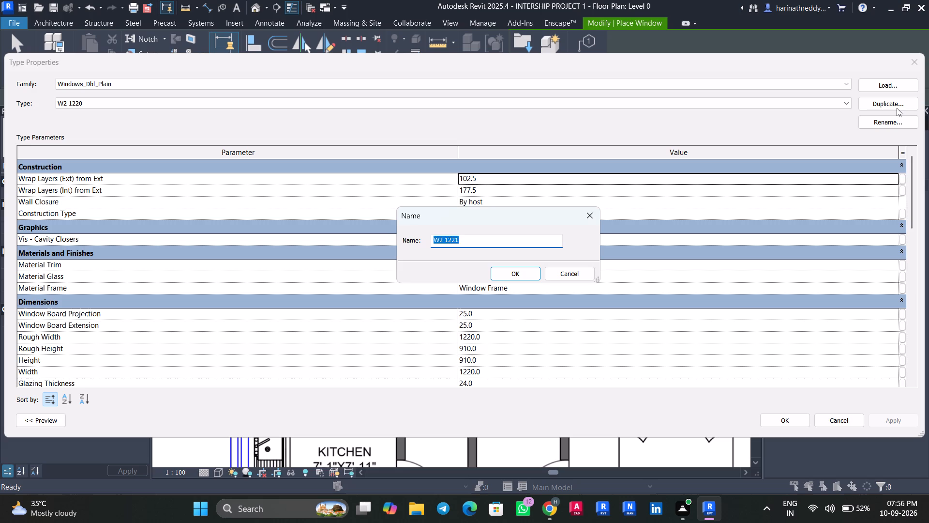
text(W3 460)
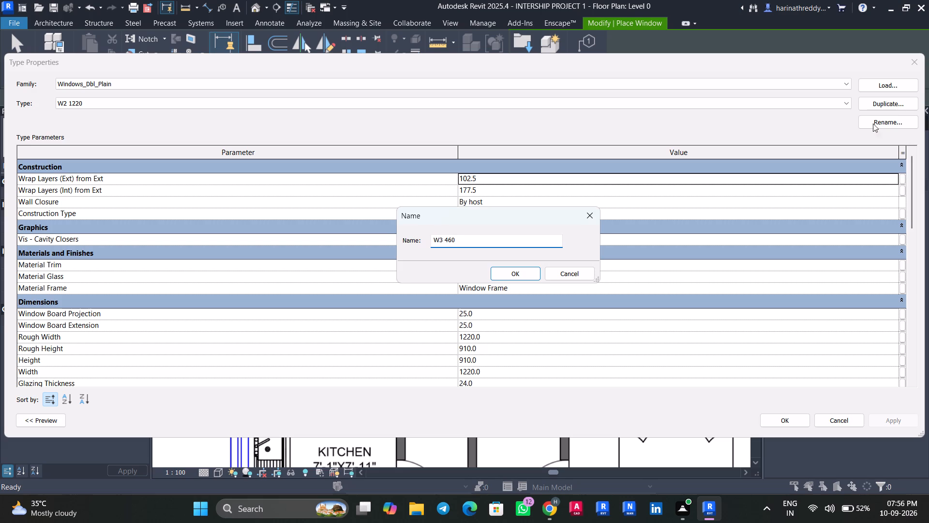
click(517, 268)
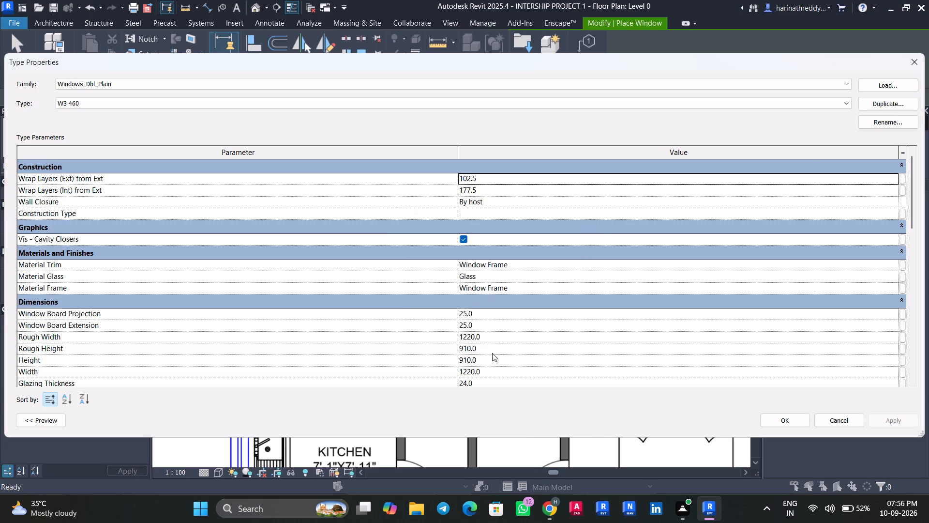
click(497, 336)
text(460)
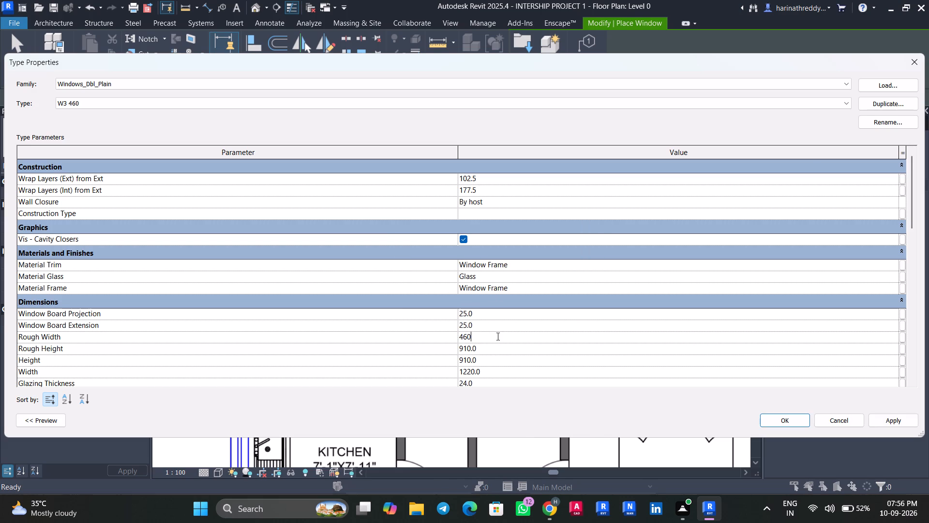
click(906, 418)
click(770, 419)
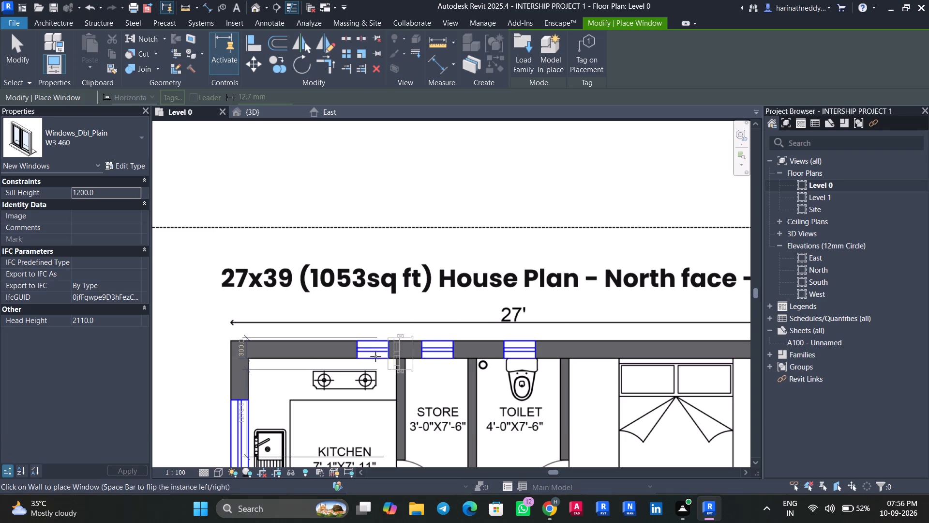
Flip a W3 460 window and place it over the plan's opening in the kitchen wall behind the stove.
key(space)
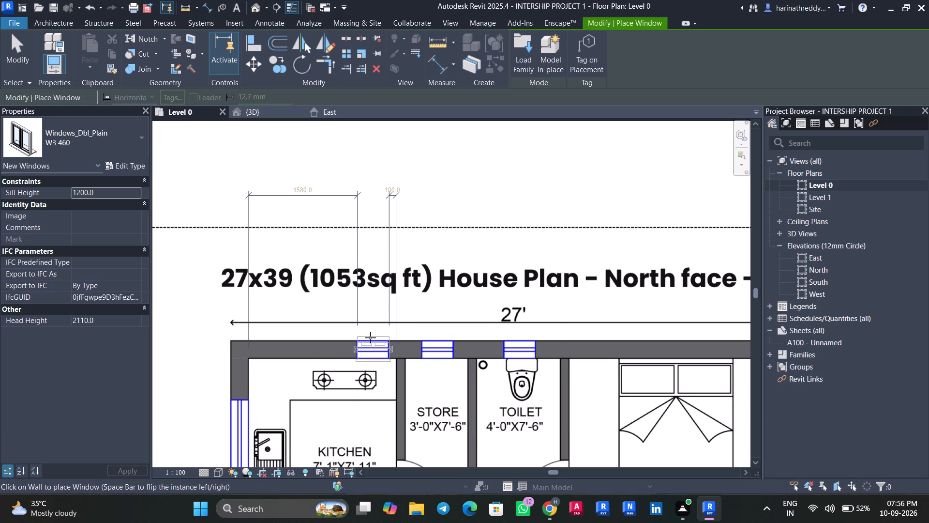
click(370, 338)
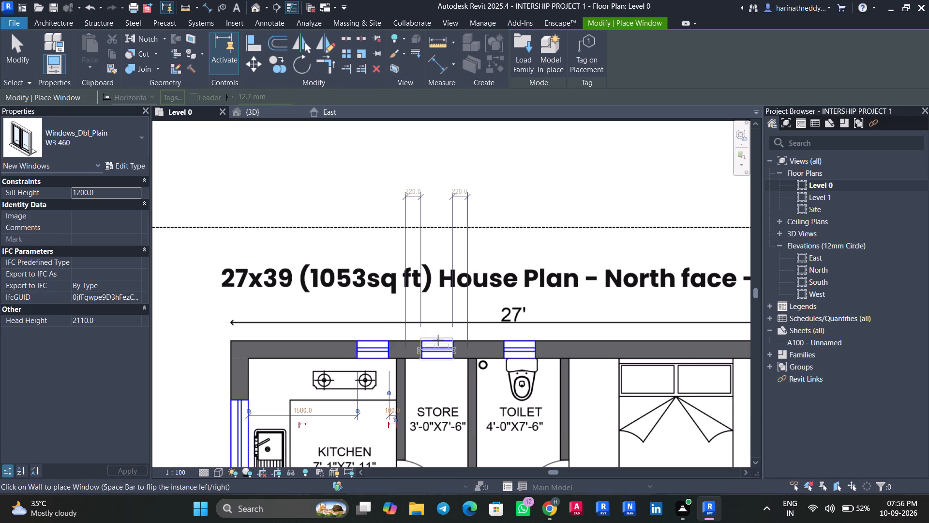
Place a W3 460 window with a 1400 sill height over the plan's opening in the store room's exterior wall.
click(124, 193)
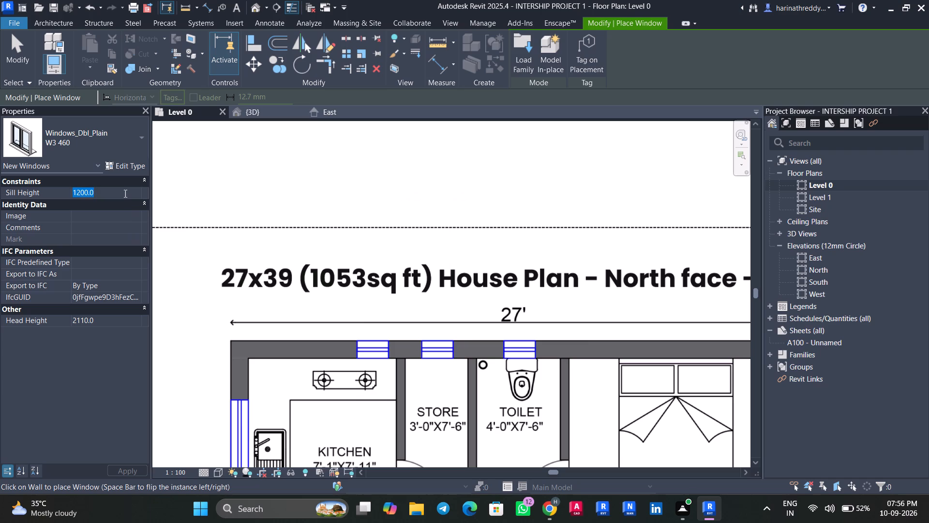
text(1400)
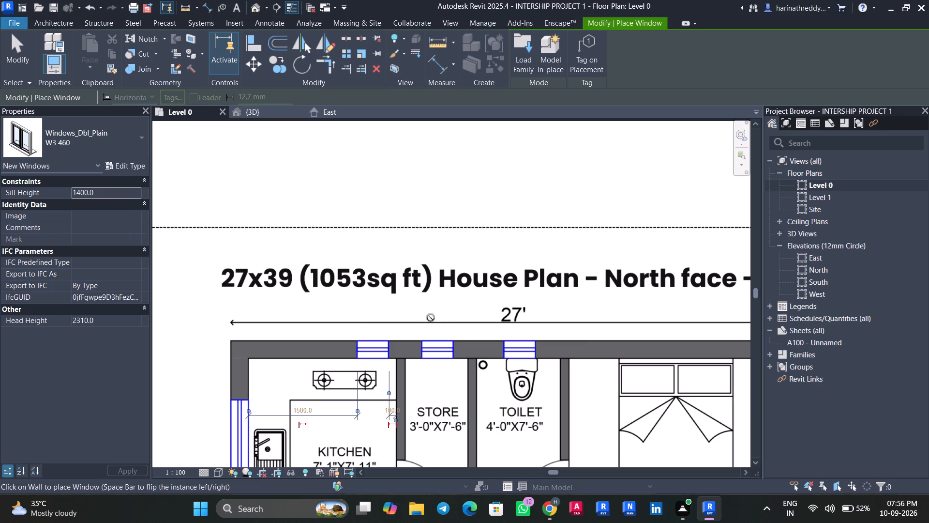
click(441, 336)
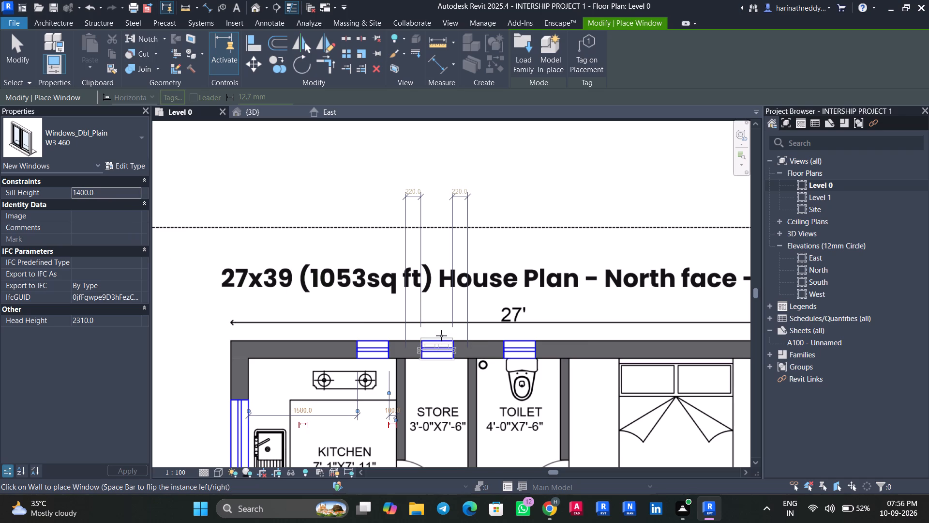
Place a W3 460 window with an 1800 sill height over the plan's opening in the toilet's exterior wall beside the store.
click(106, 194)
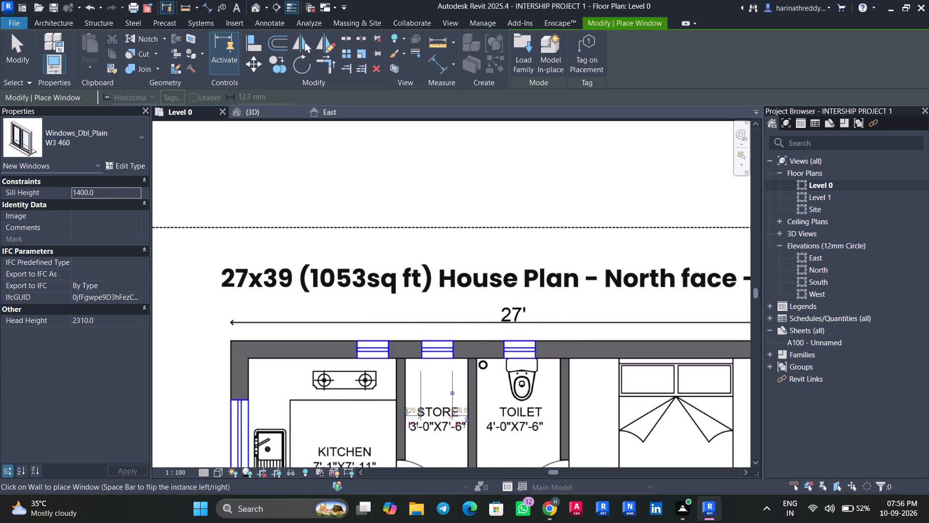
text(1800)
click(517, 345)
scroll(515, 428, down, 5)
scroll(517, 421, up, 1)
scroll(517, 421, down, 1)
middle_drag(517, 421, 505, 135)
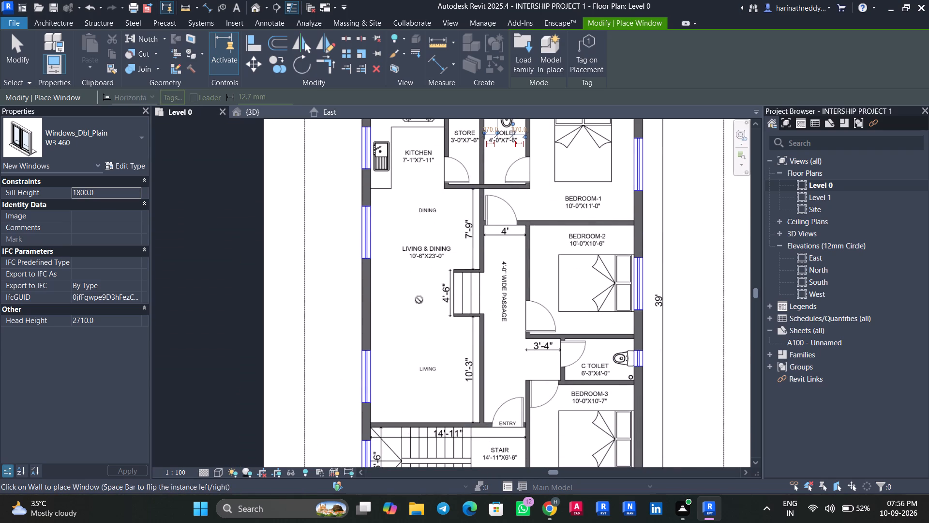
middle_drag(419, 299, 404, 146)
key(Escape)
key(Escape)
In the 3D view, set the toilet window's sill height to 1600.
click(258, 111)
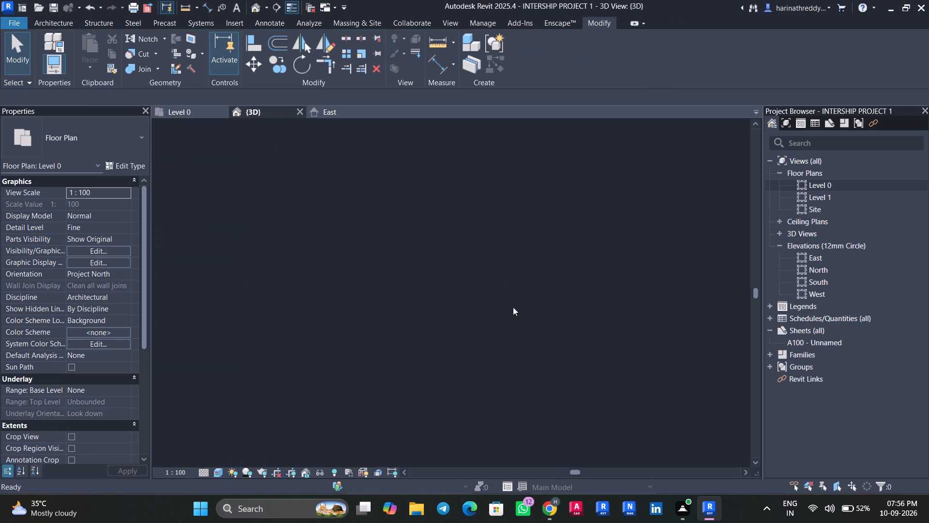
scroll(367, 361, down, 7)
shift+middle_drag(290, 396, 546, 413)
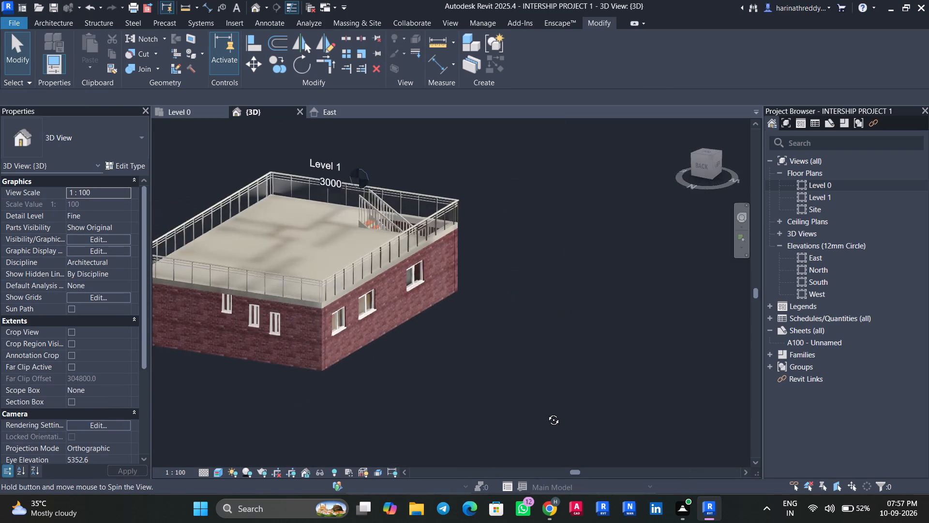
shift+middle_drag(546, 413, 575, 390)
shift+scroll(575, 390, up, 1)
scroll(261, 273, up, 7)
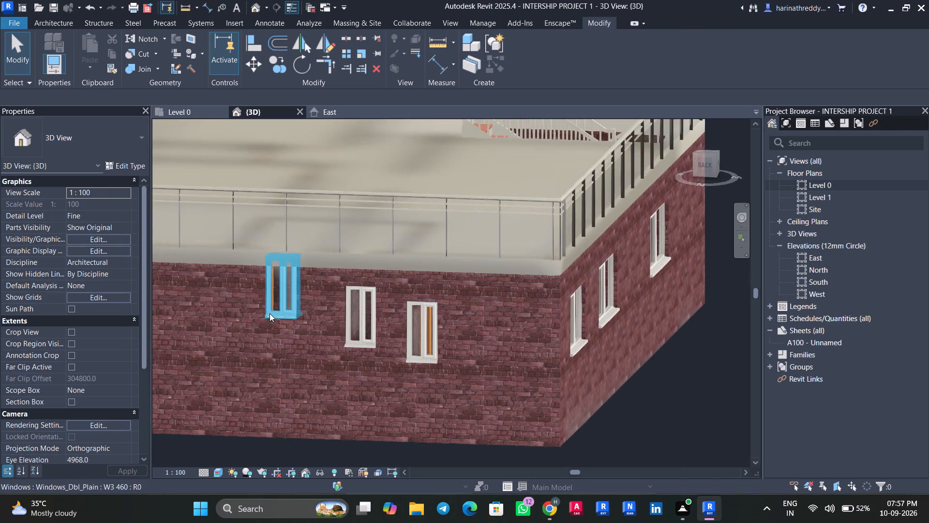
click(270, 313)
click(96, 201)
drag(96, 201, 73, 203)
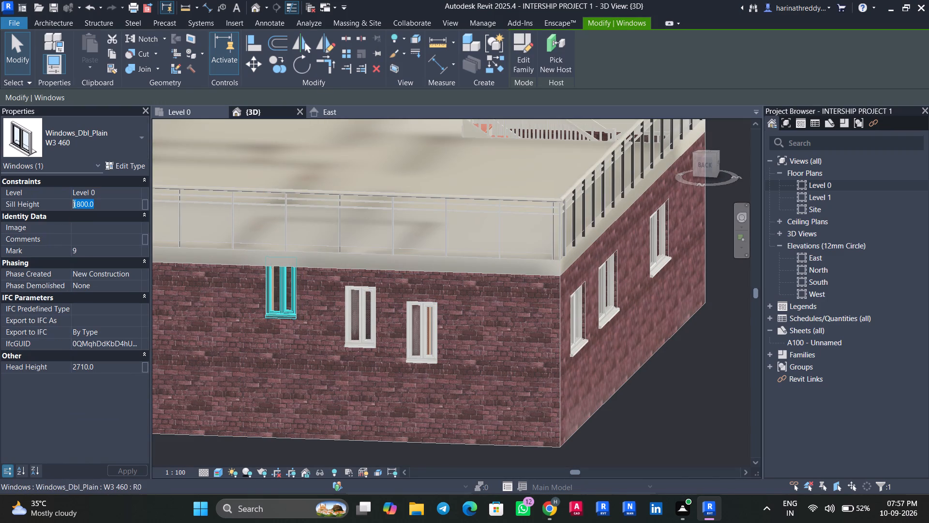
drag(73, 203, 67, 203)
text(1600)
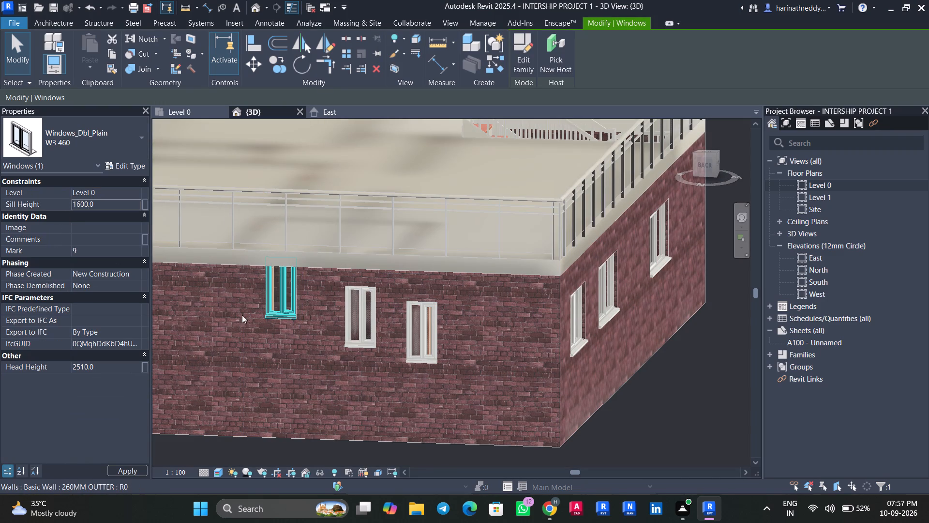
key(Escape)
key(Escape)
Change the toilet window to the Windows_Sgl_Plain 910x910mm type and check its type dimensions.
click(269, 323)
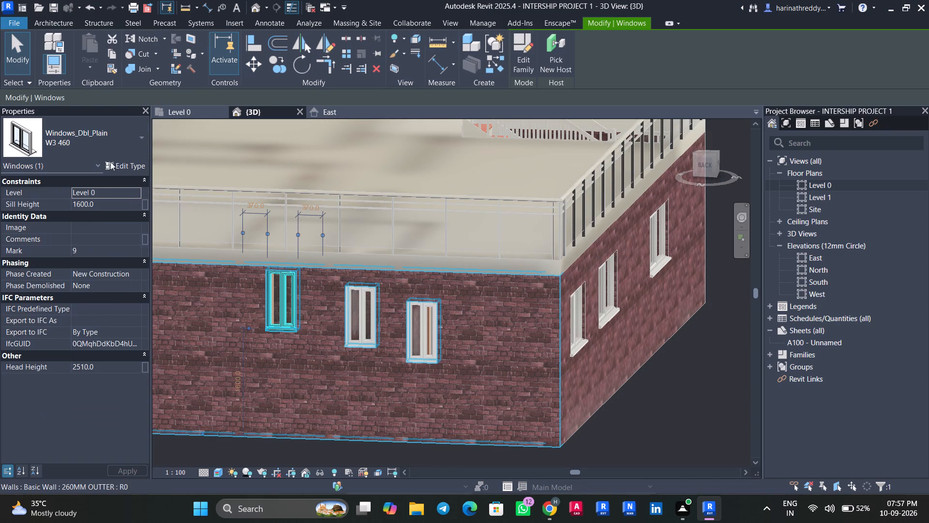
click(113, 138)
click(67, 219)
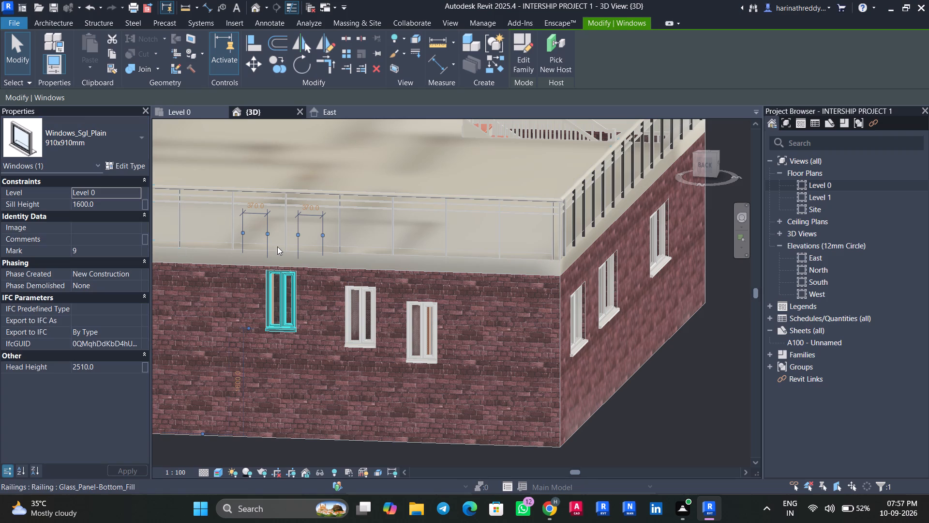
click(137, 166)
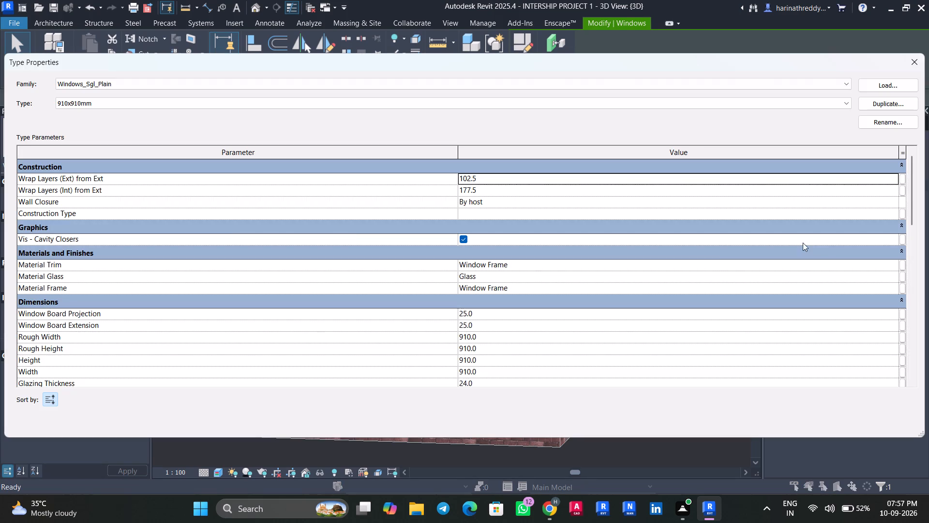
scroll(423, 361, down, 3)
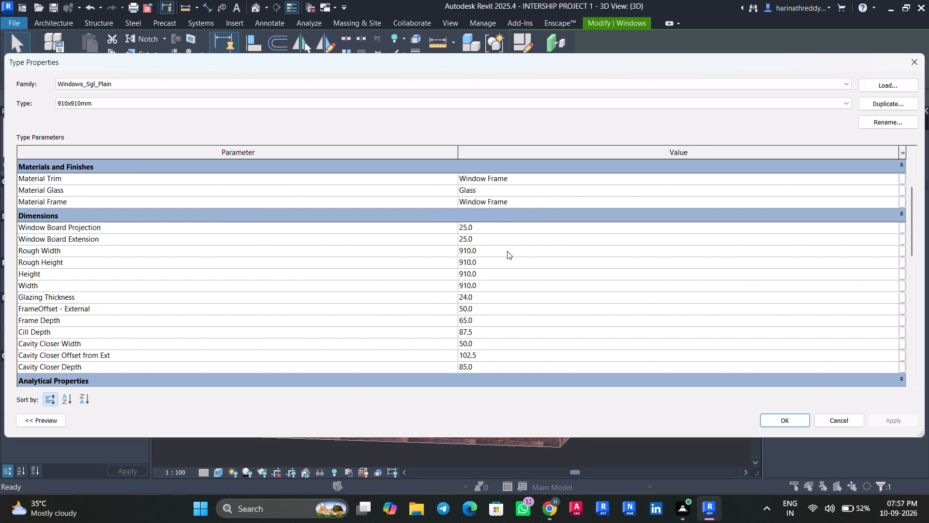
click(843, 414)
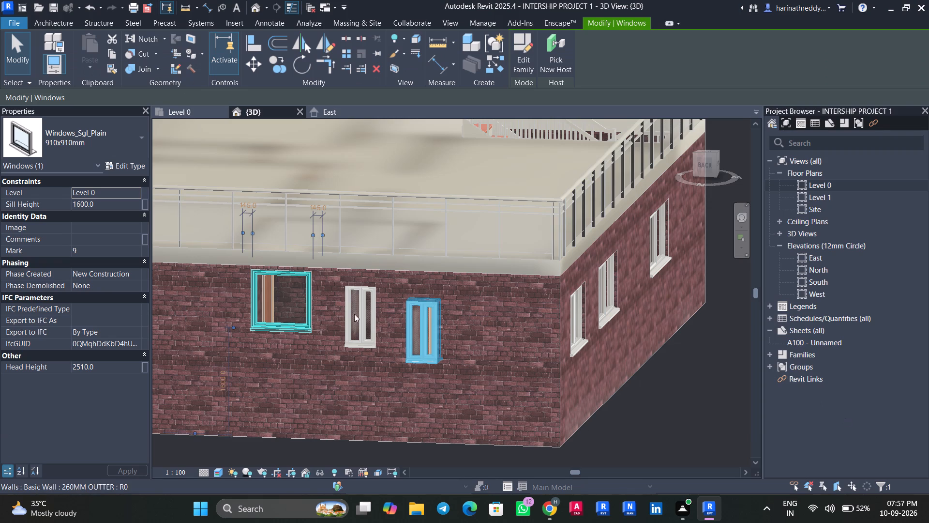
shift+middle_drag(350, 391, 352, 399)
key(Escape)
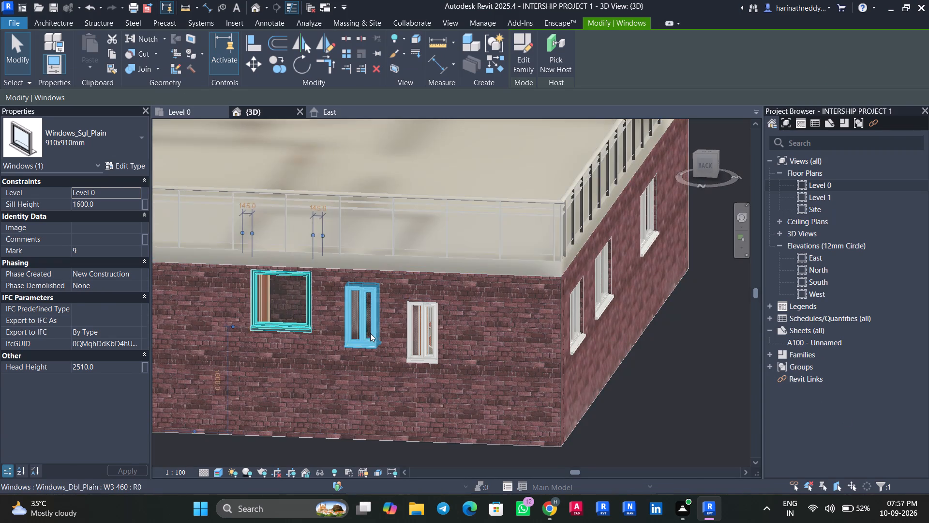
Set the sill height of the store's W3 460 window to 1200.
click(370, 333)
click(113, 204)
key(Escape)
click(415, 338)
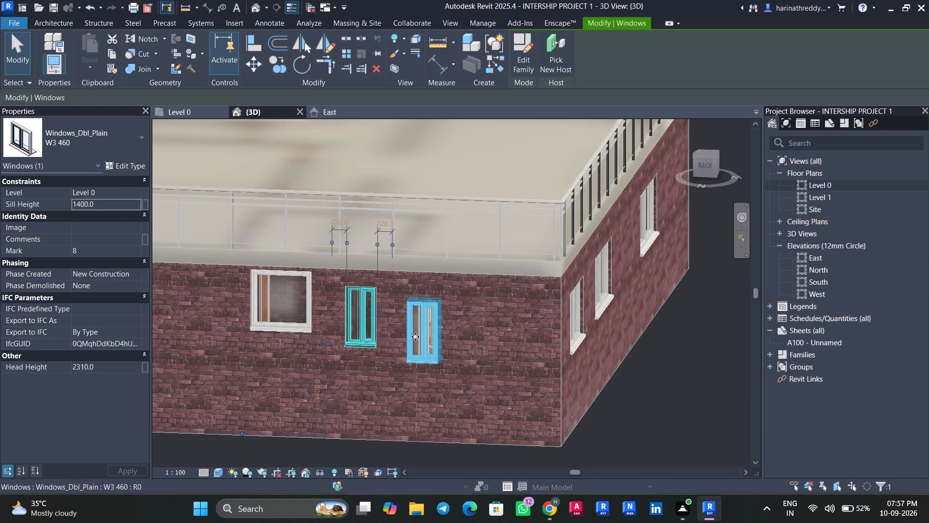
key(Escape)
click(339, 324)
key(Escape)
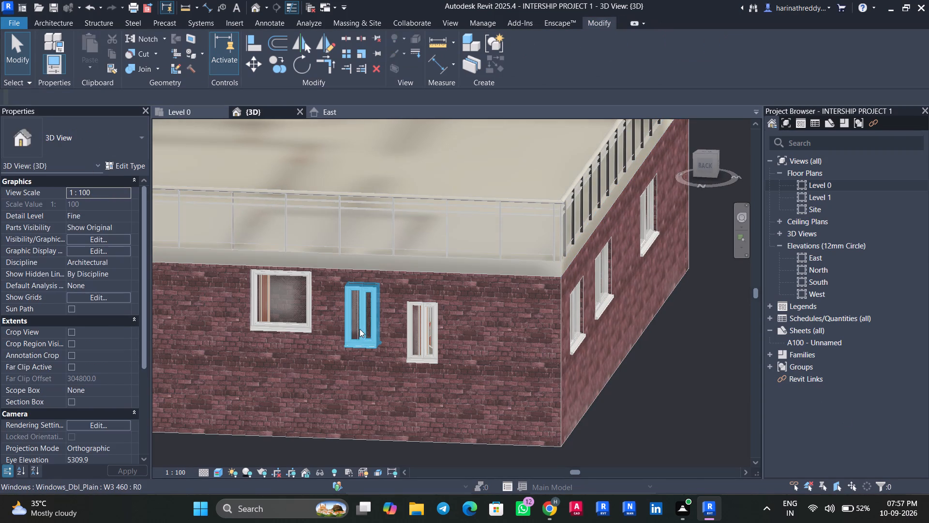
click(360, 329)
click(116, 203)
text(1200)
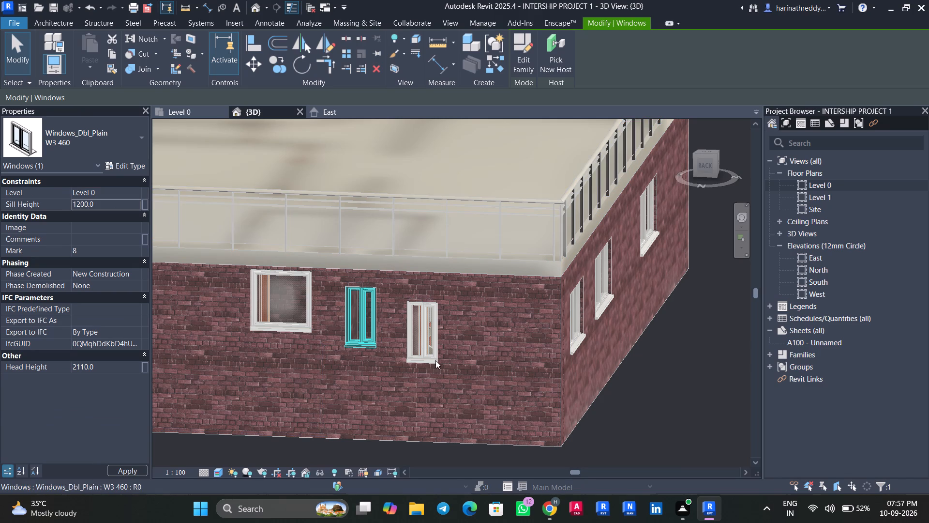
key(Escape)
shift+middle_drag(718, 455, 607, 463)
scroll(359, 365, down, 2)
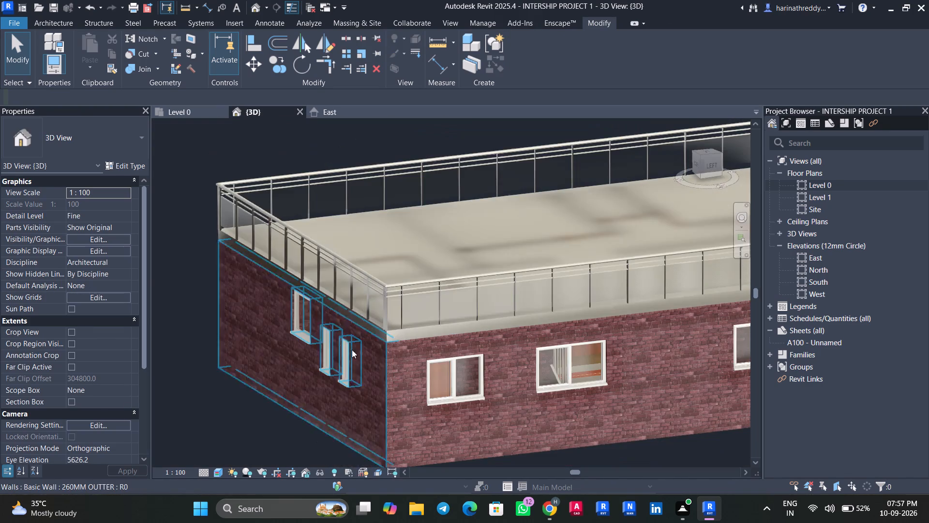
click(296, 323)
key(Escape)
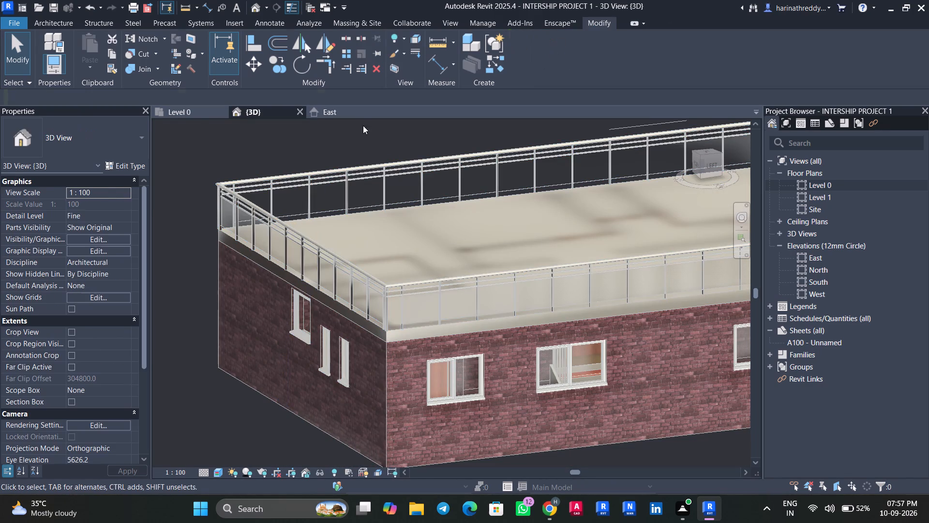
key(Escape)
On the Level 0 plan, measure the toilet window's width on the PDF image with the Scale tool's reference points.
click(189, 114)
scroll(440, 199, down, 2)
middle_drag(448, 184, 437, 420)
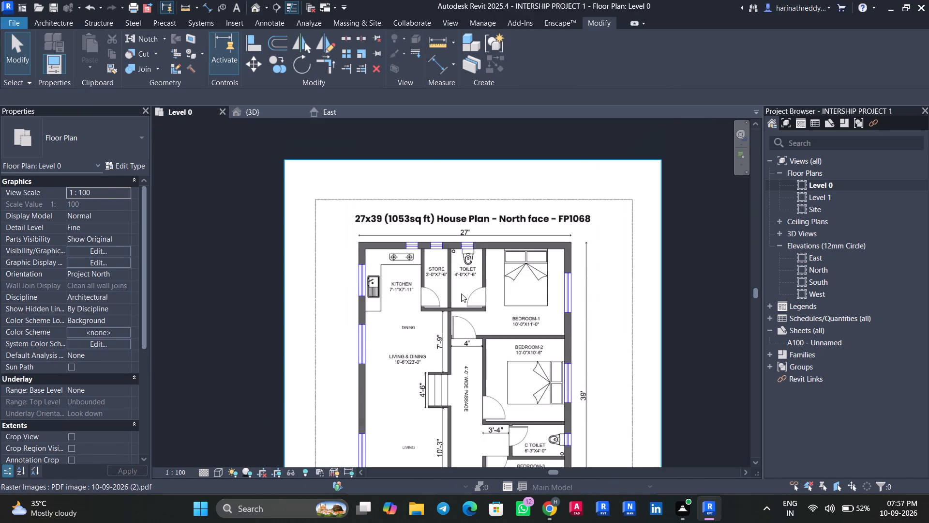
scroll(483, 232, up, 5)
click(481, 357)
click(362, 55)
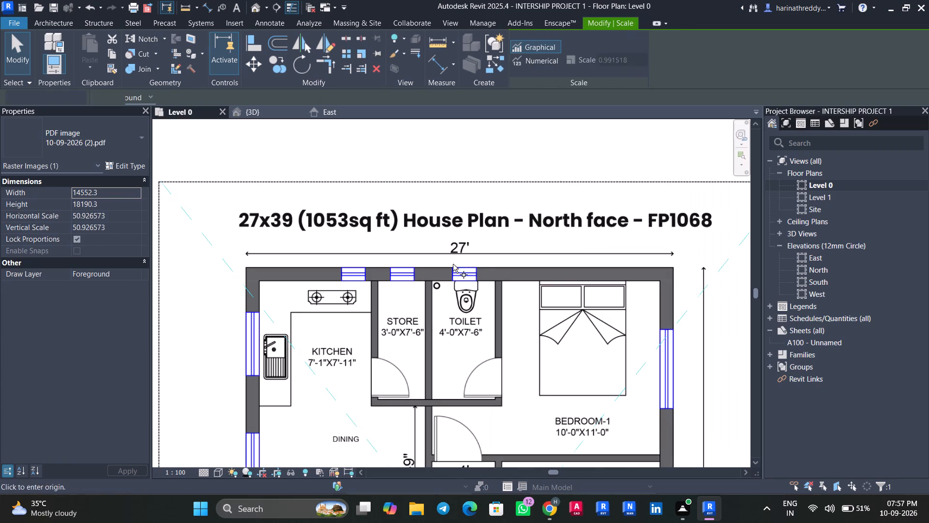
scroll(452, 274, up, 3)
click(452, 273)
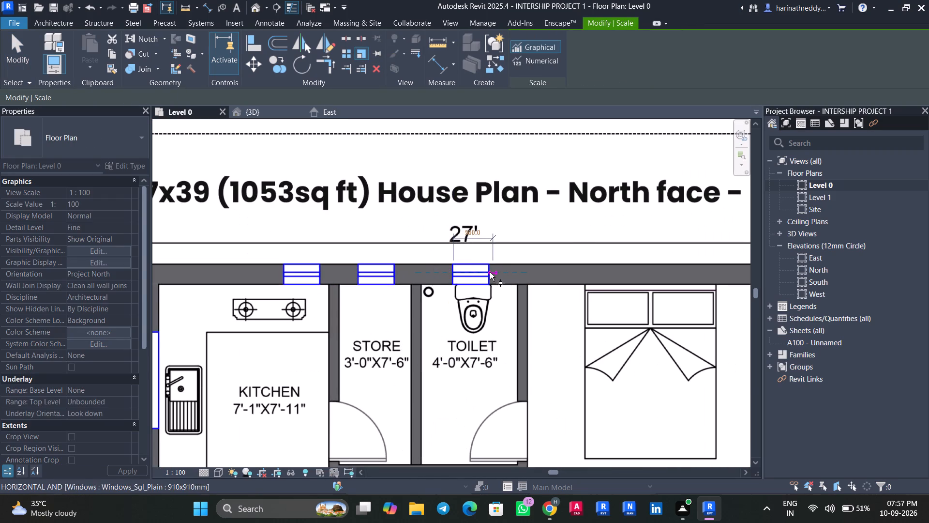
key(Escape)
key(Escape)
key(Escape)
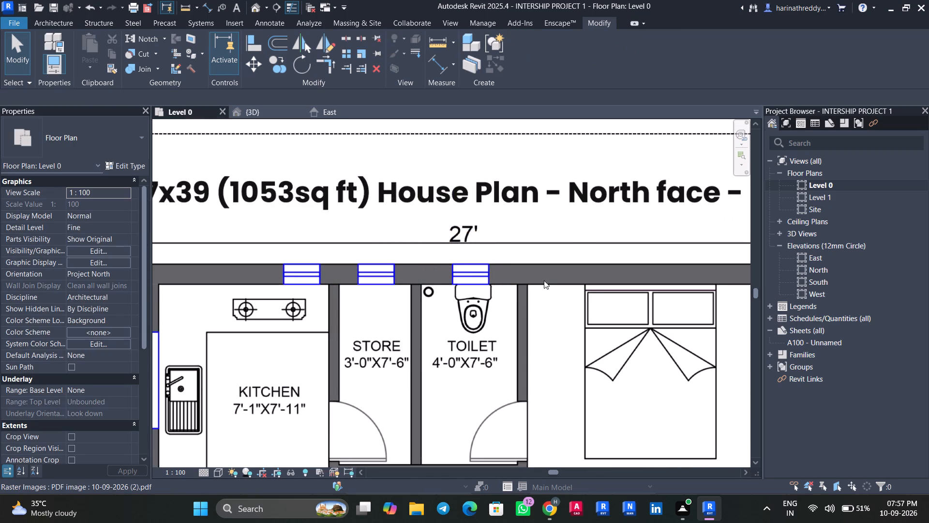
In the 3D view, duplicate the toilet window's 910x910mm type as 400MM and set its Rough Width to 400.
click(253, 107)
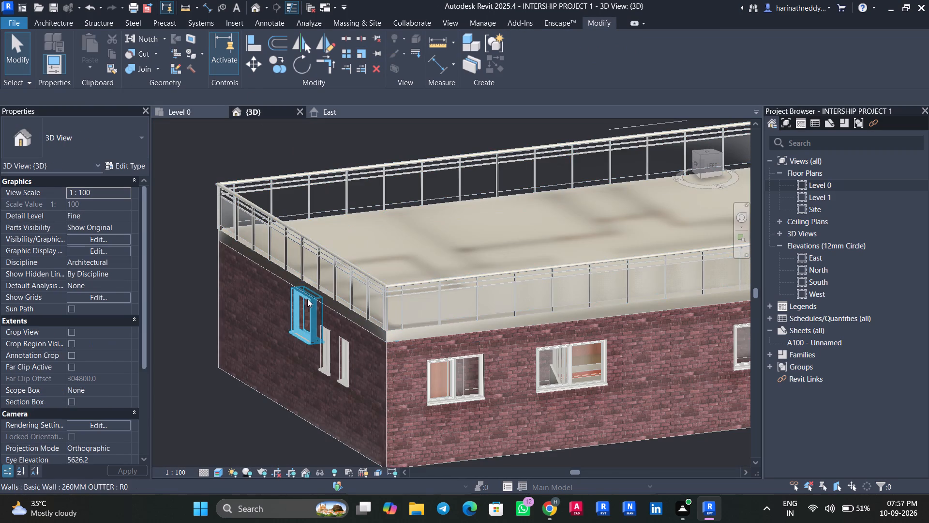
click(302, 306)
click(130, 165)
click(880, 102)
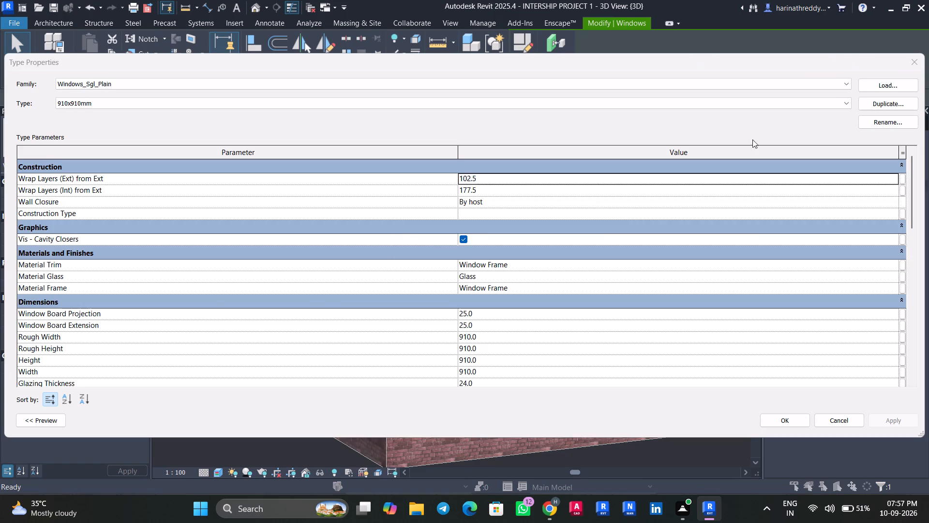
text(400MM)
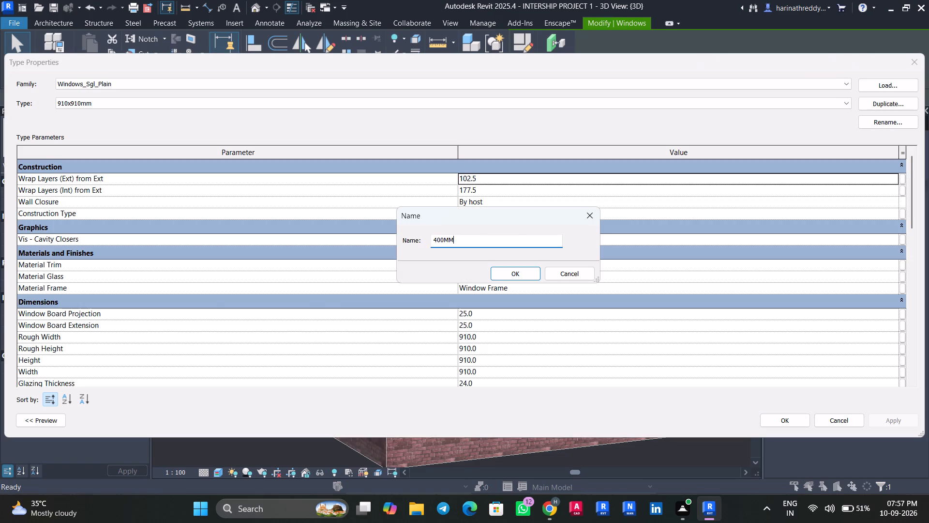
key(Return)
click(492, 334)
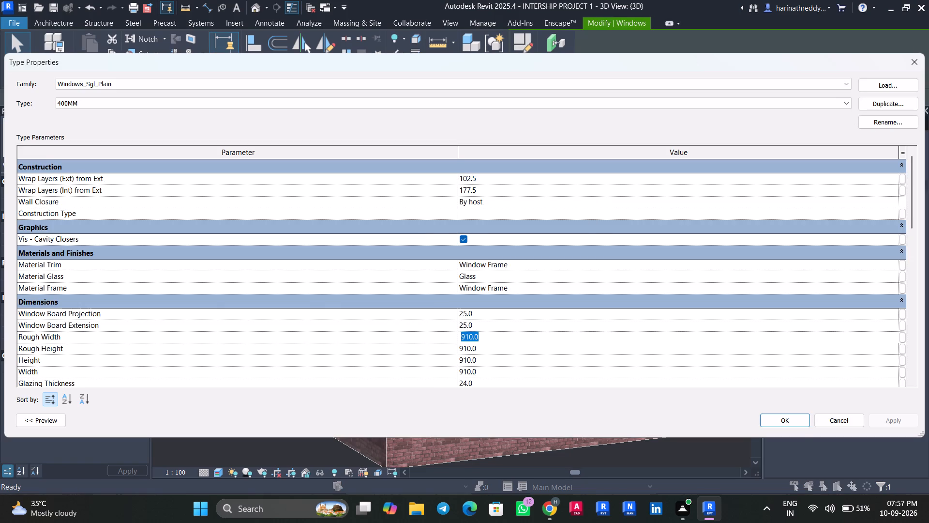
text(400)
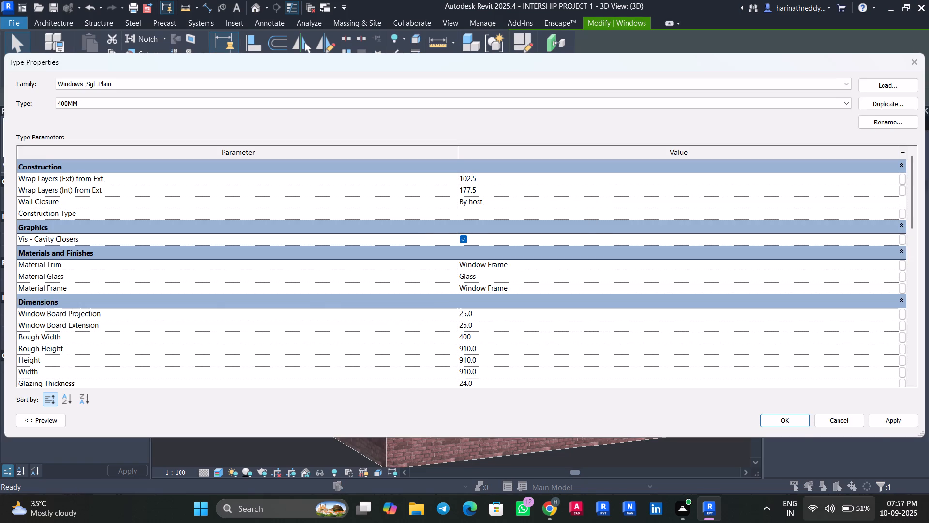
click(893, 416)
click(797, 417)
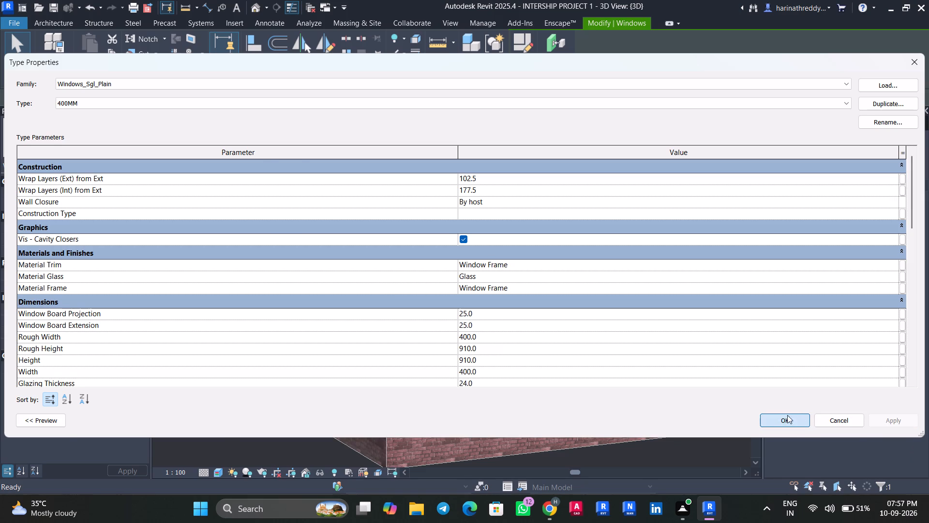
key(Escape)
Set the Rough Height of the toilet window's 400MM type to 400.
shift+middle_drag(277, 394, 341, 385)
shift+scroll(341, 384, up, 1)
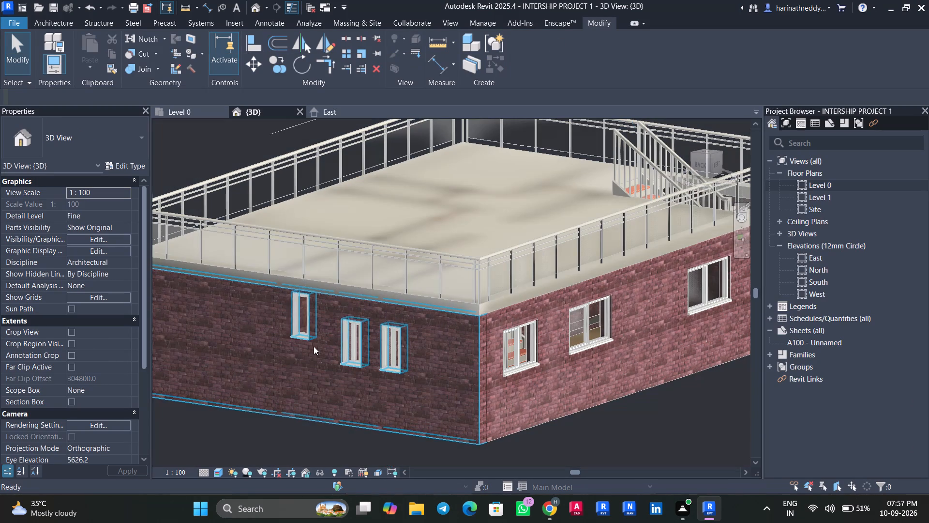
key(Escape)
click(300, 324)
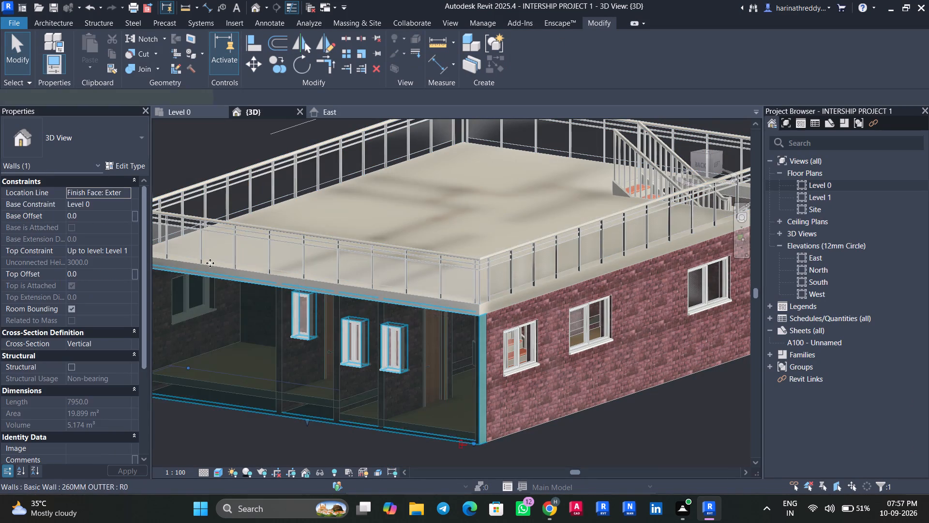
key(Escape)
click(308, 333)
click(137, 166)
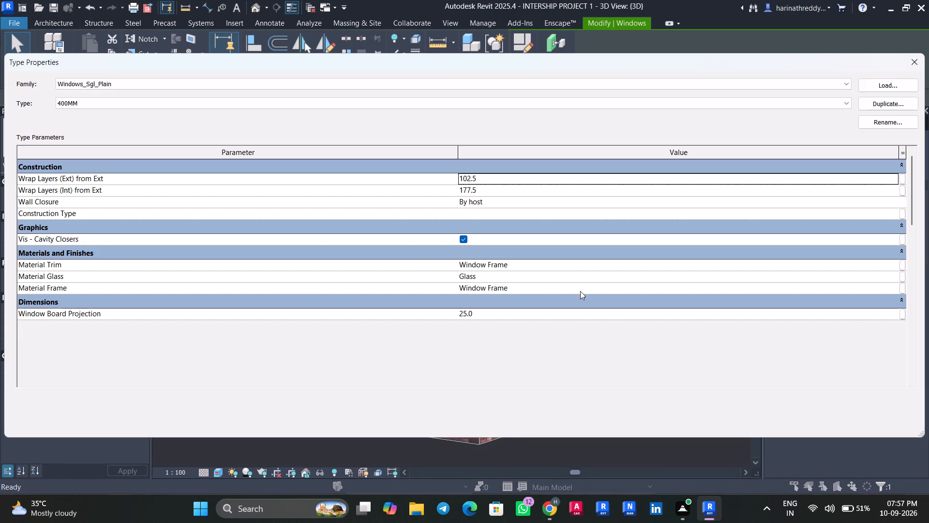
scroll(568, 294, down, 2)
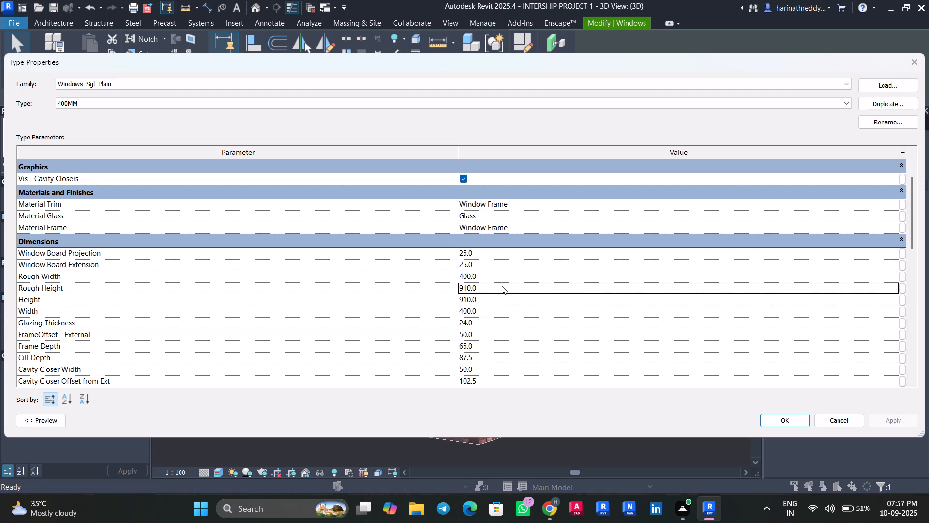
click(502, 286)
text(400)
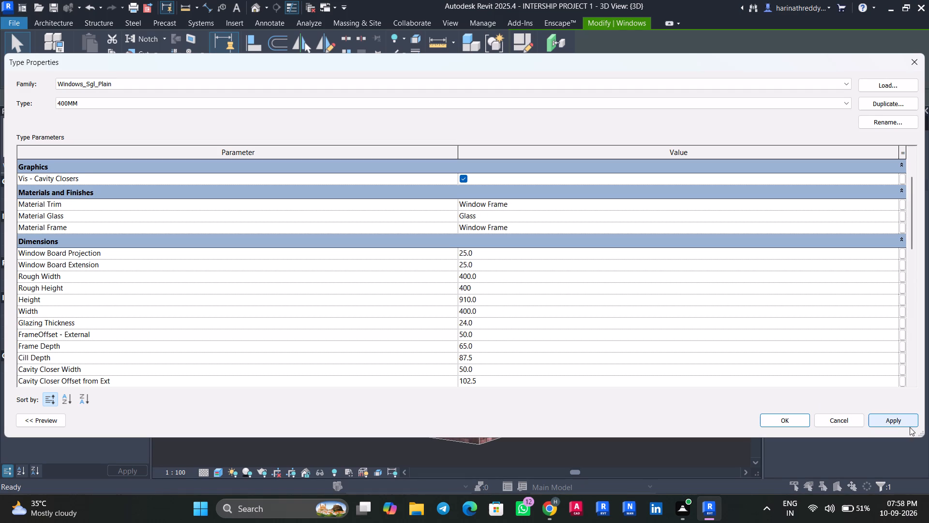
click(904, 427)
click(780, 422)
key(Escape)
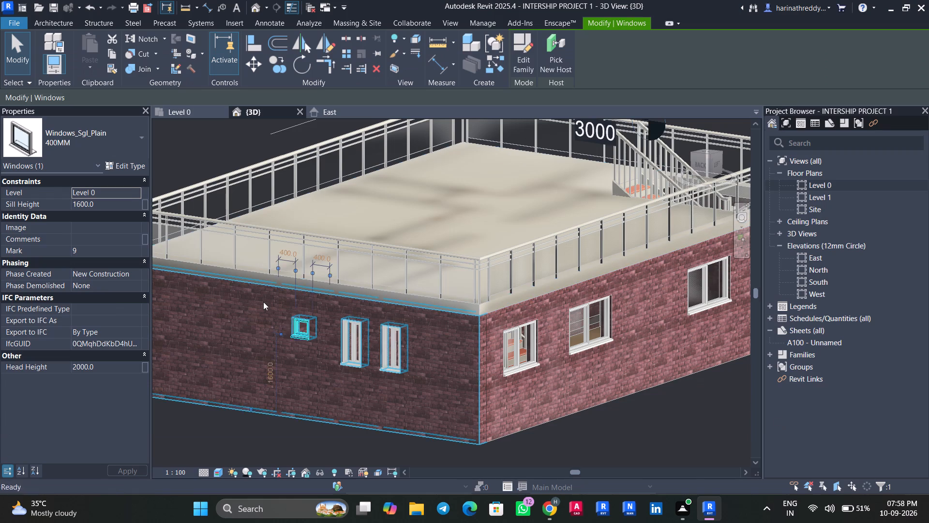
Examine the resized toilet window and the neighbouring facades in the 3D view.
scroll(277, 306, up, 3)
shift+middle_drag(276, 435, 310, 421)
key(Escape)
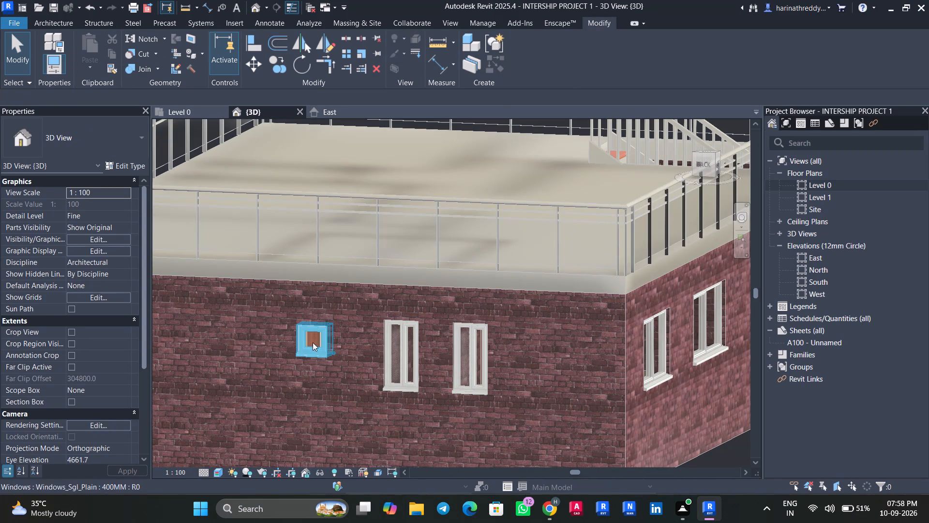
scroll(264, 405, down, 3)
shift+middle_drag(258, 460, 450, 493)
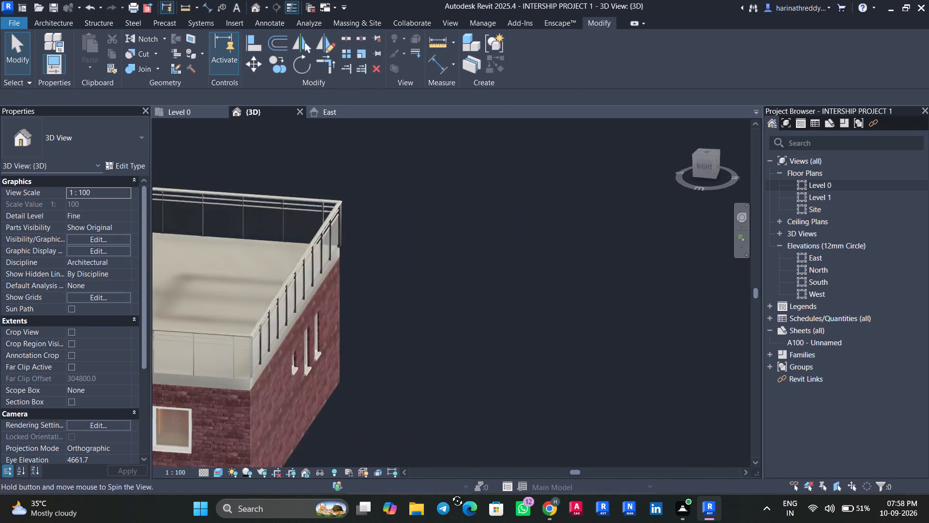
shift+middle_drag(450, 493, 474, 481)
middle_drag(457, 439, 578, 348)
scroll(526, 392, down, 3)
From the Level 0 plan, open the Autodesk family library and go to its Furniture category.
click(181, 110)
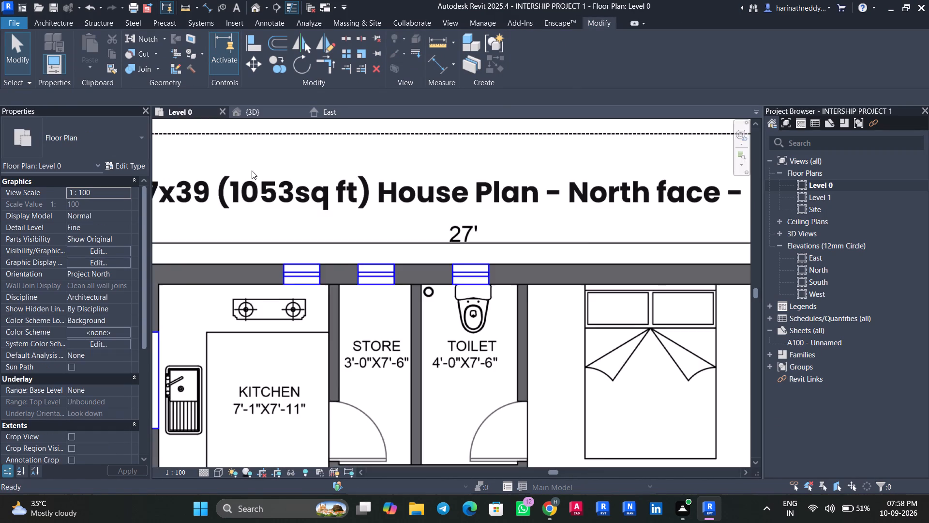
scroll(432, 316, down, 5)
middle_drag(459, 361, 448, 239)
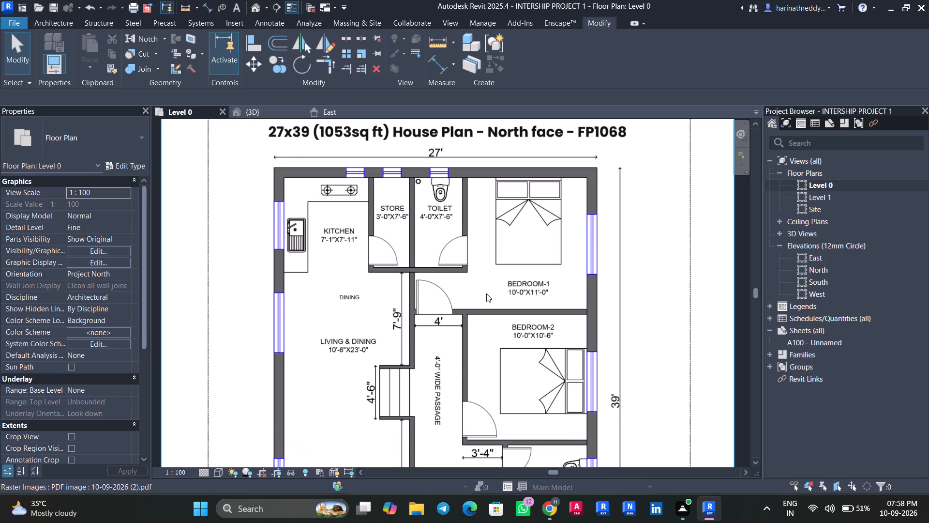
scroll(360, 181, down, 3)
scroll(435, 314, up, 1)
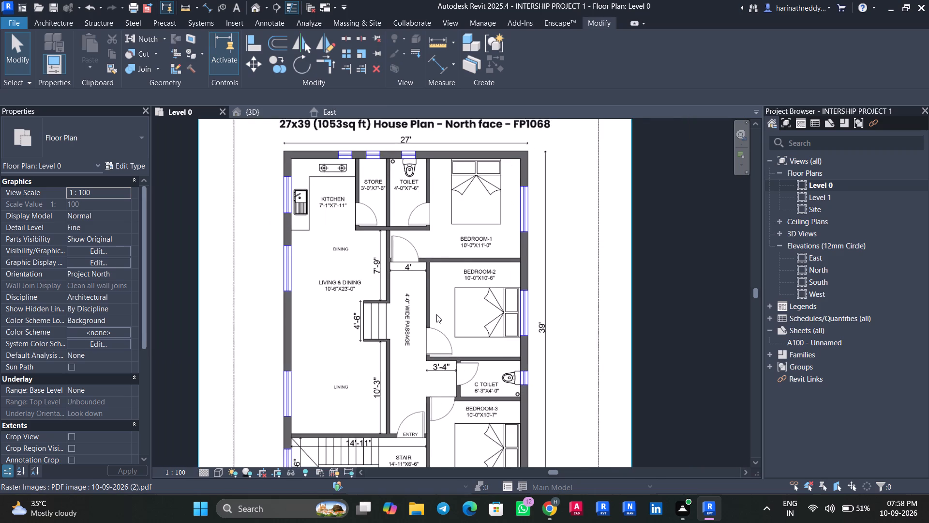
middle_drag(436, 309, 425, 258)
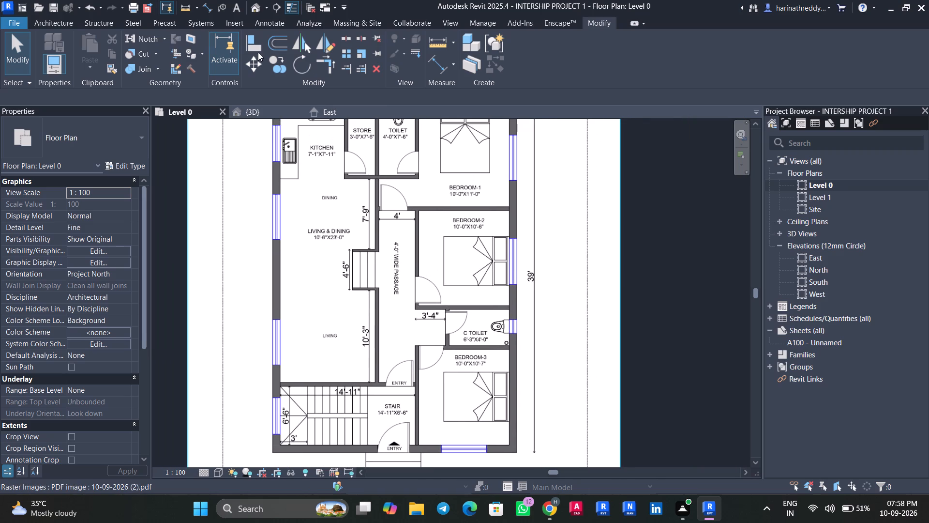
click(232, 16)
click(232, 19)
click(523, 61)
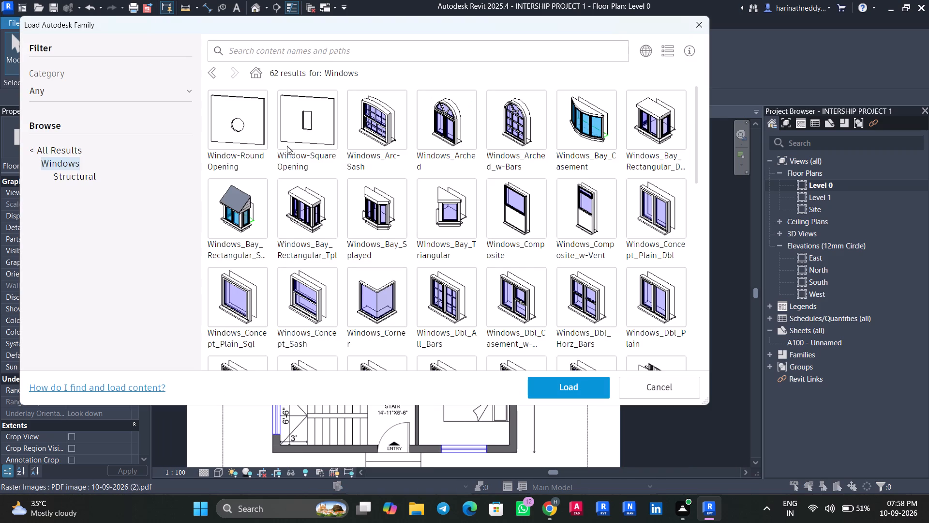
click(70, 153)
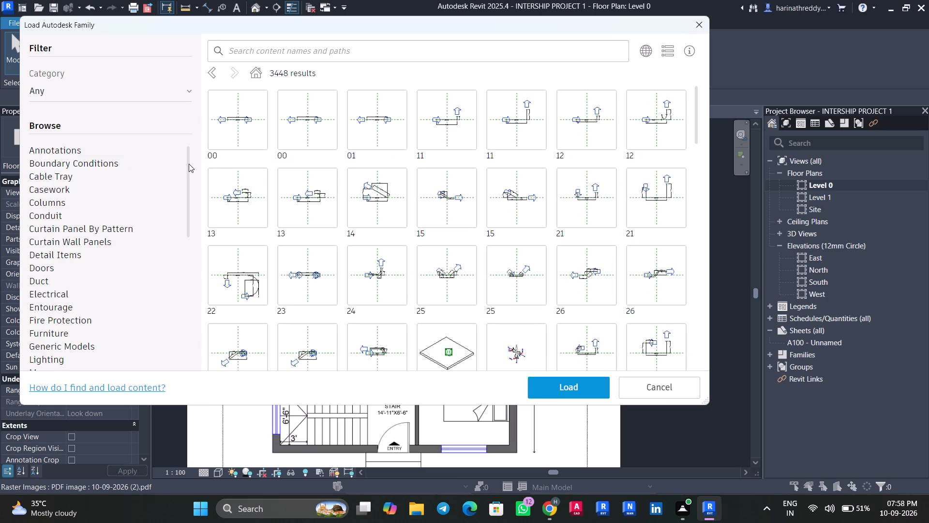
click(53, 336)
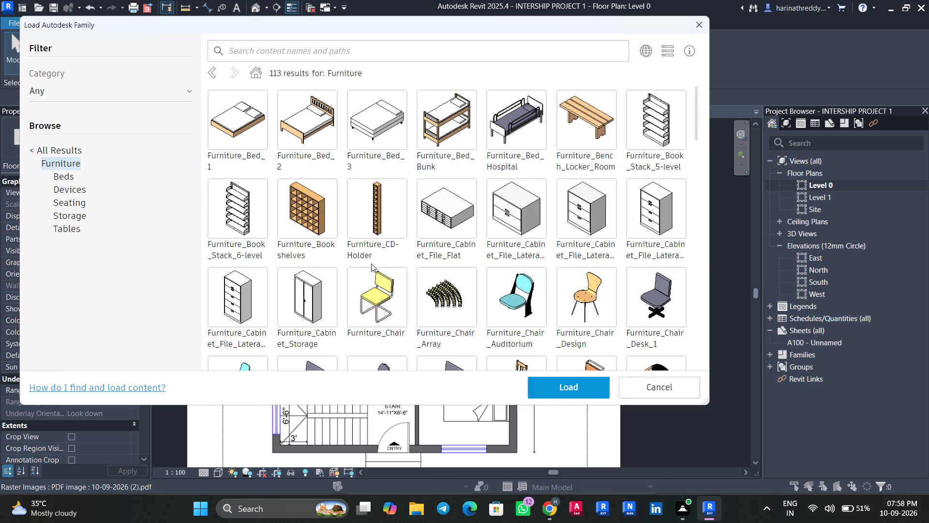
Look through the furniture families and load Furniture_Bed_1 into the project.
scroll(378, 261, down, 2)
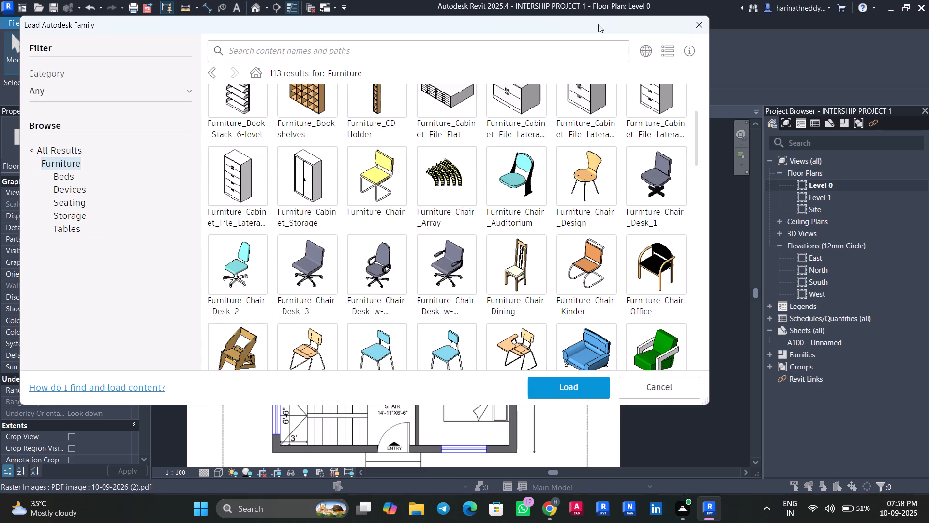
drag(582, 21, 777, 354)
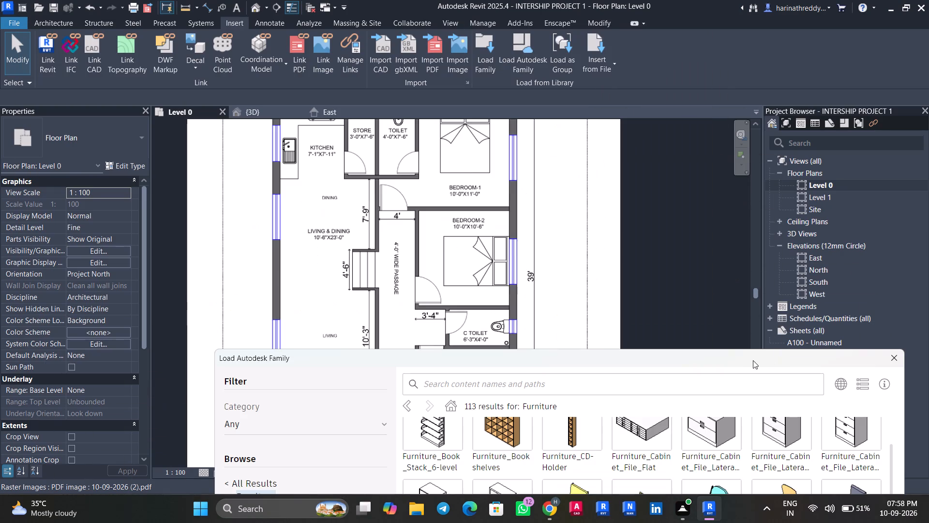
drag(753, 360, 615, 37)
scroll(414, 215, up, 10)
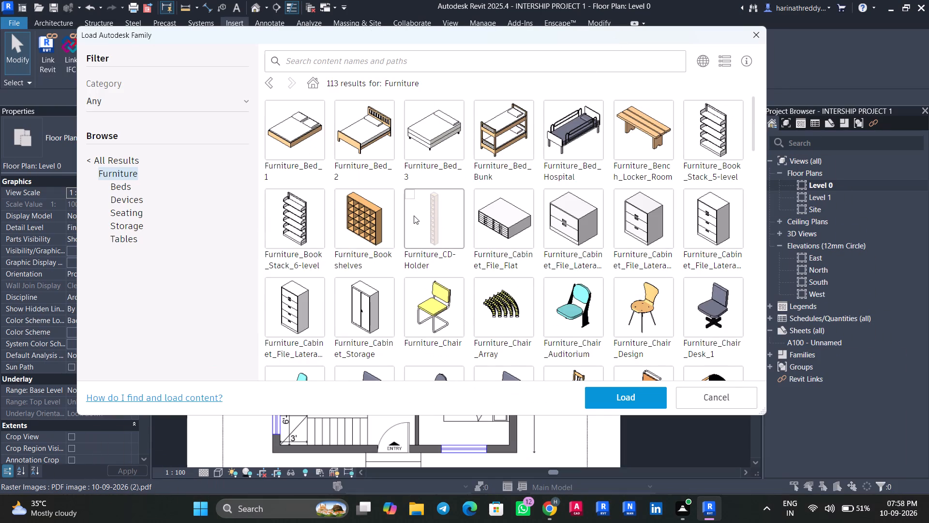
scroll(454, 270, down, 6)
scroll(455, 270, up, 1)
scroll(455, 270, down, 8)
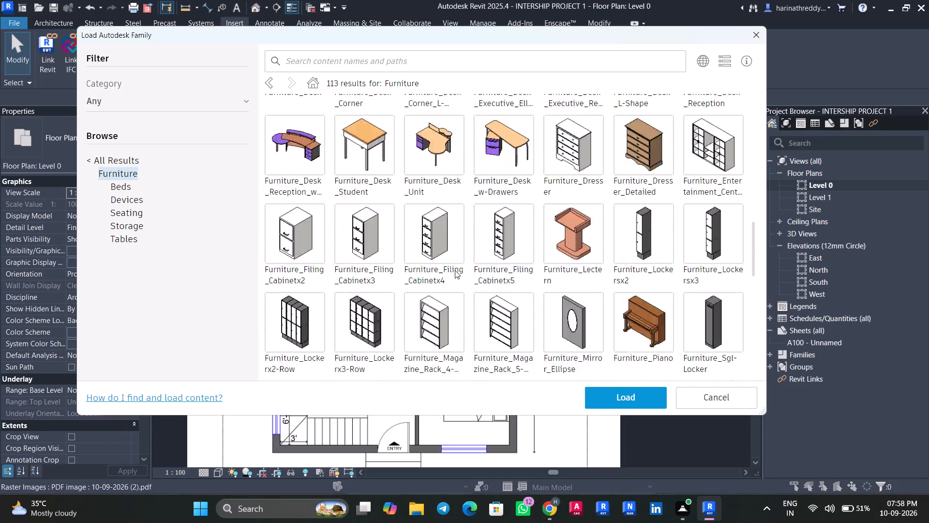
scroll(455, 270, down, 4)
scroll(455, 270, up, 2)
scroll(455, 270, down, 6)
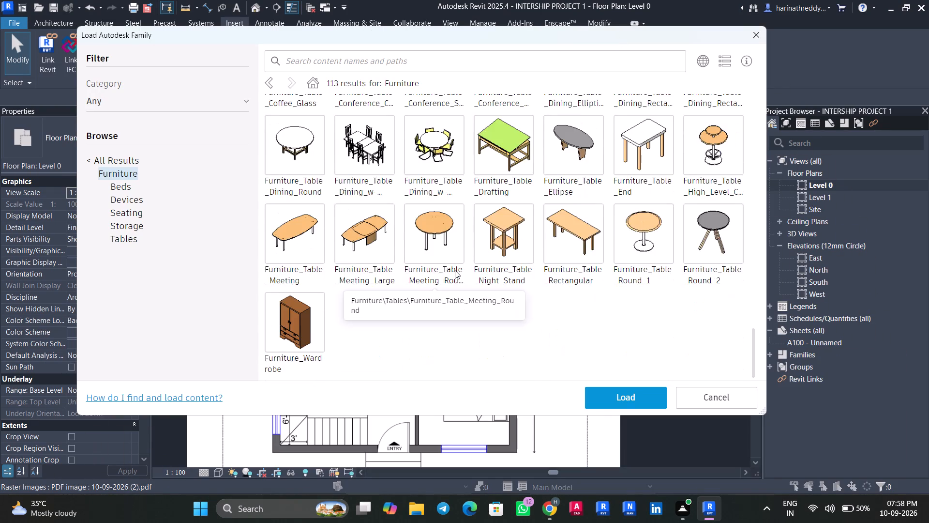
scroll(455, 270, up, 3)
scroll(455, 270, down, 1)
scroll(455, 270, up, 2)
scroll(455, 270, down, 1)
scroll(455, 270, up, 16)
scroll(455, 270, up, 6)
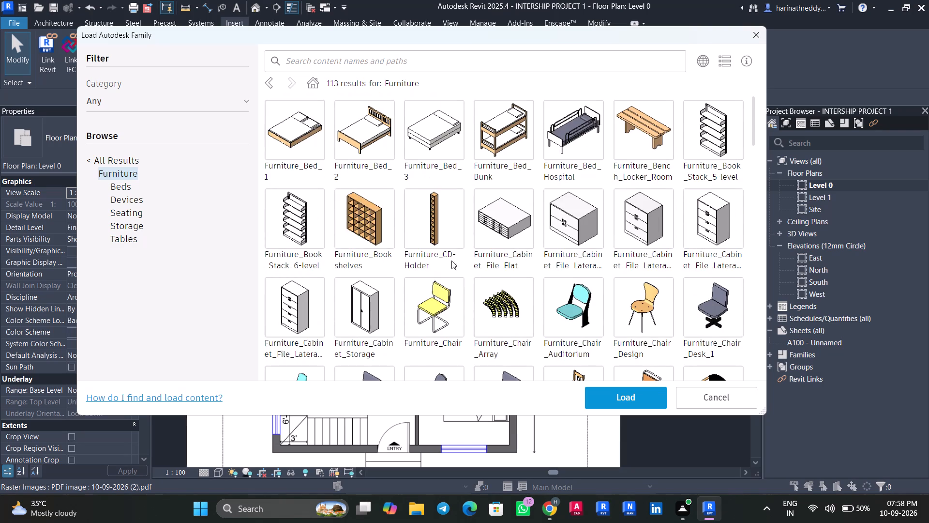
click(281, 140)
click(641, 406)
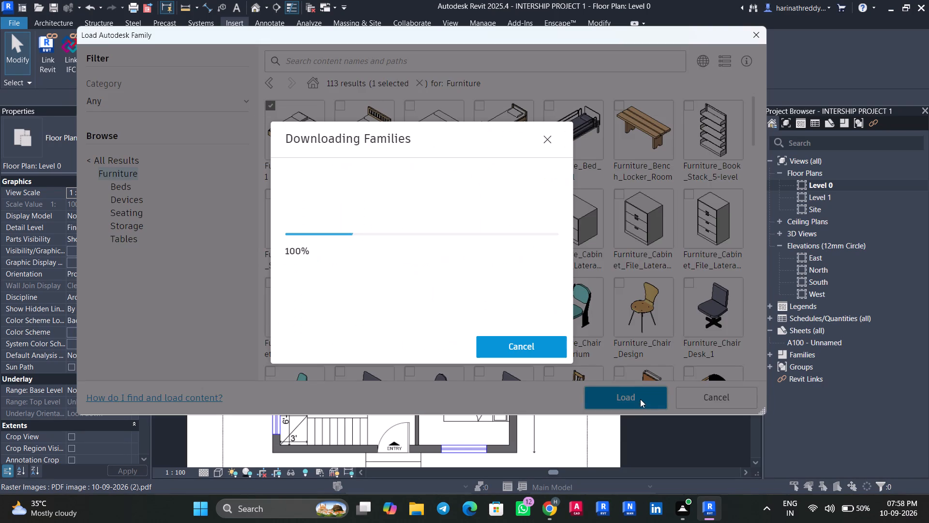
Place the Furniture_Bed_1 1346x1880x355mm-Double over the plan's beds in Bedroom-3 and Bedroom-2, rotated to put its head toward the outer window wall.
text(CM)
key(space)
key(space)
key(space)
key(space)
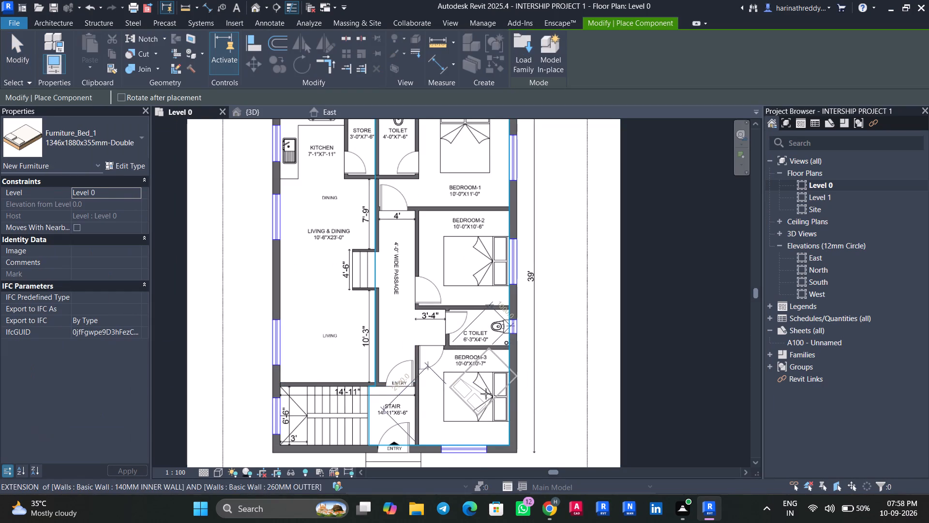
key(space)
scroll(486, 394, up, 1)
scroll(486, 394, down, 1)
scroll(486, 393, up, 2)
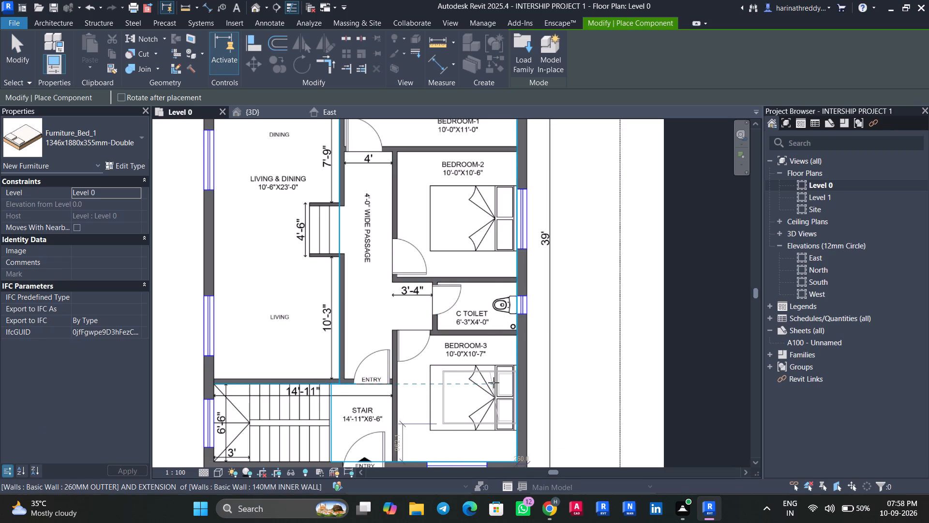
click(494, 383)
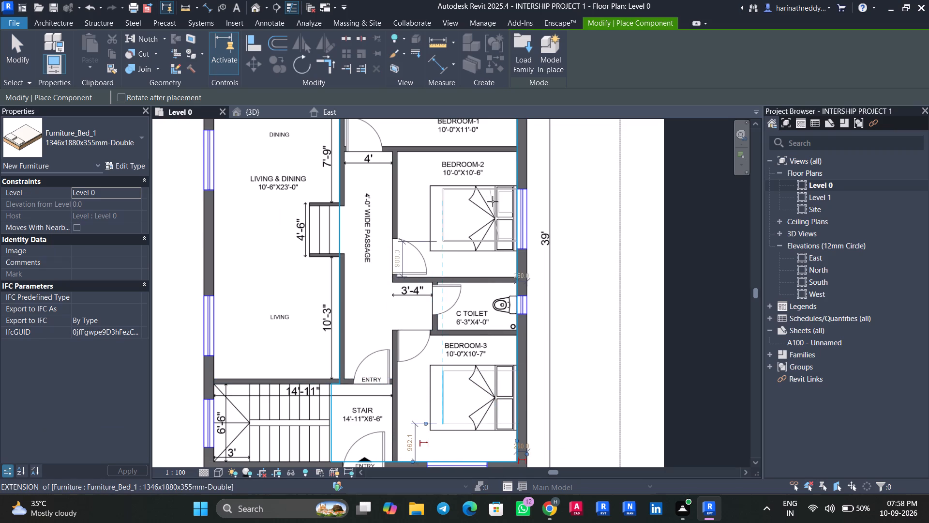
click(493, 206)
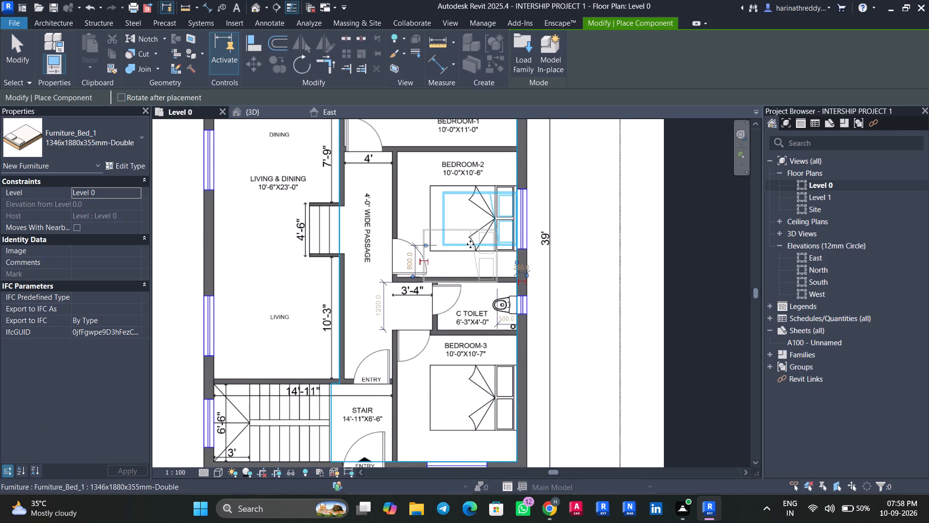
Place another Furniture_Bed_1 double bed over the plan's bed in Bedroom-1, rotated with its head toward the wall beneath the 27' dimension.
middle_drag(470, 244, 479, 340)
middle_drag(479, 174, 460, 253)
key(space)
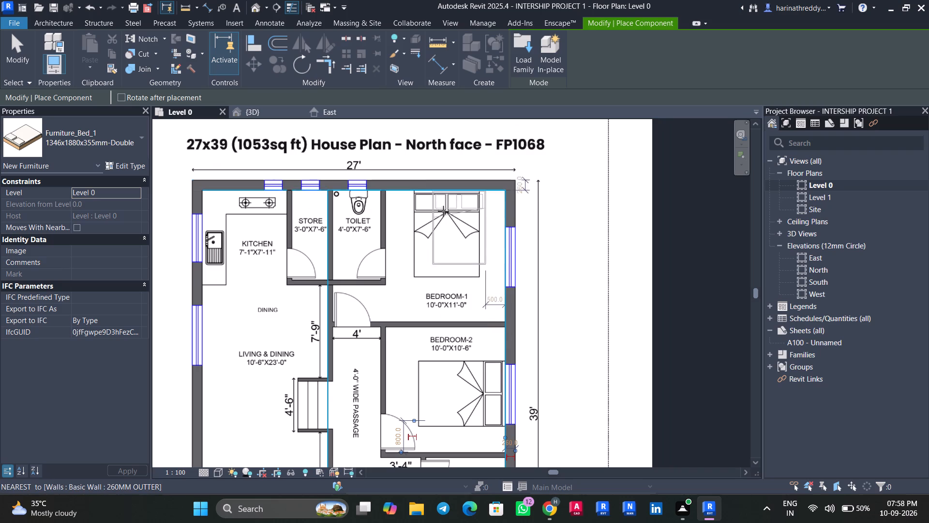
click(435, 217)
scroll(424, 288, down, 2)
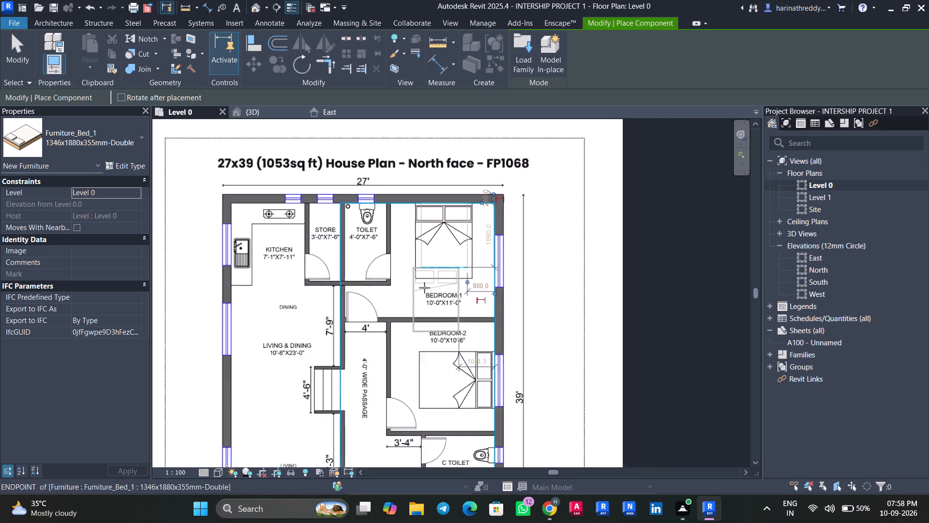
scroll(424, 288, down, 1)
middle_drag(321, 281, 356, 176)
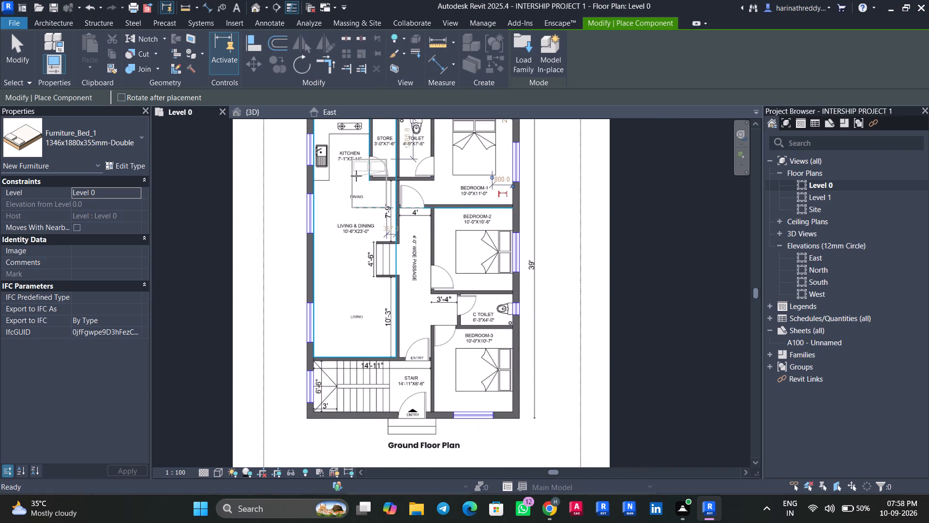
key(Escape)
key(Escape)
Open the Autodesk family library, skim its Furniture families and switch to the Plumbing category.
click(509, 59)
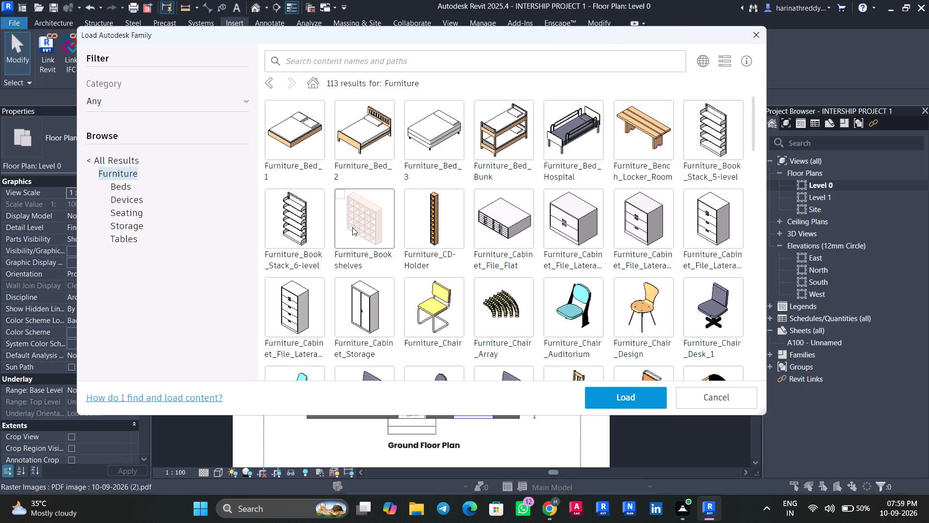
scroll(352, 227, down, 6)
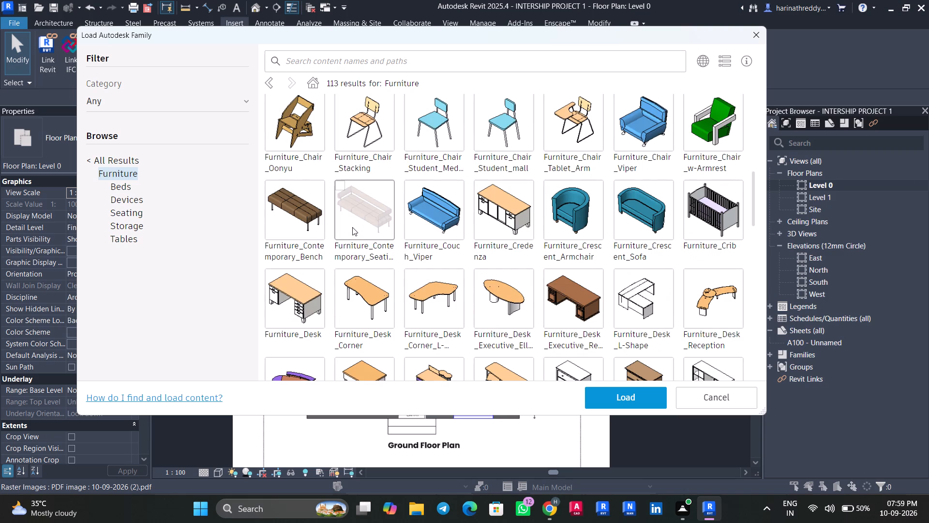
scroll(366, 252, up, 5)
scroll(366, 252, down, 1)
scroll(366, 252, up, 6)
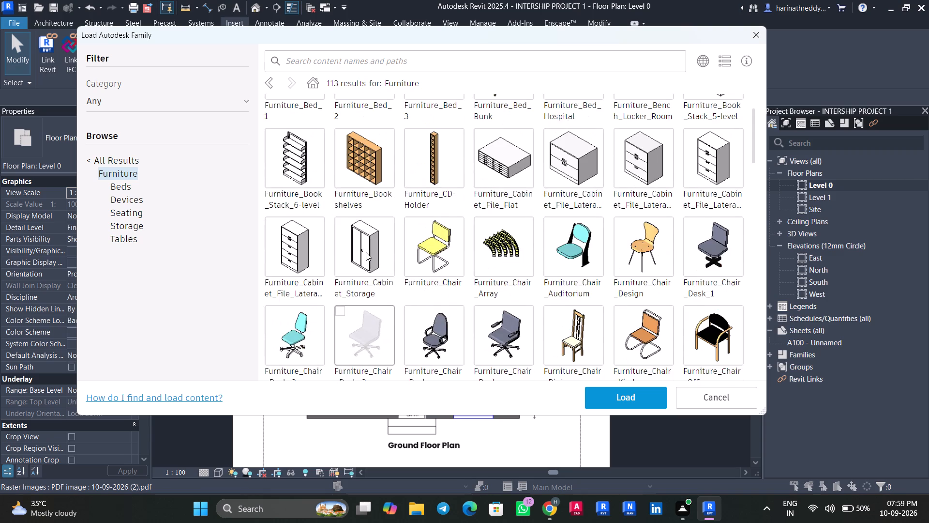
click(103, 156)
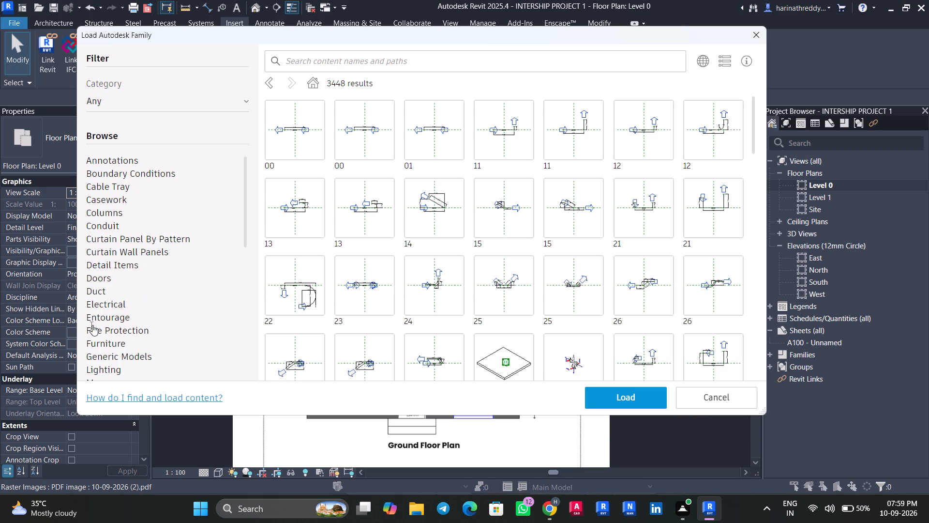
scroll(123, 298, down, 9)
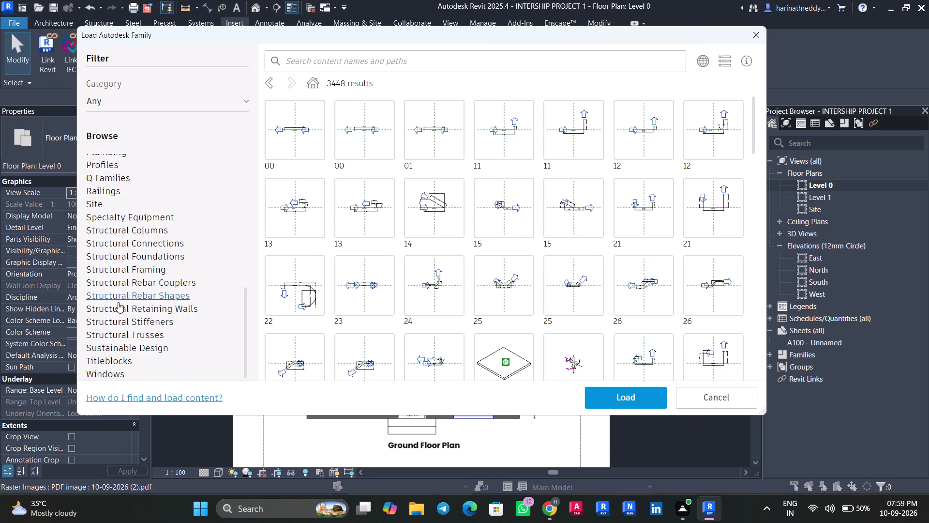
scroll(118, 302, down, 4)
scroll(120, 301, up, 4)
scroll(120, 300, down, 1)
scroll(120, 300, up, 1)
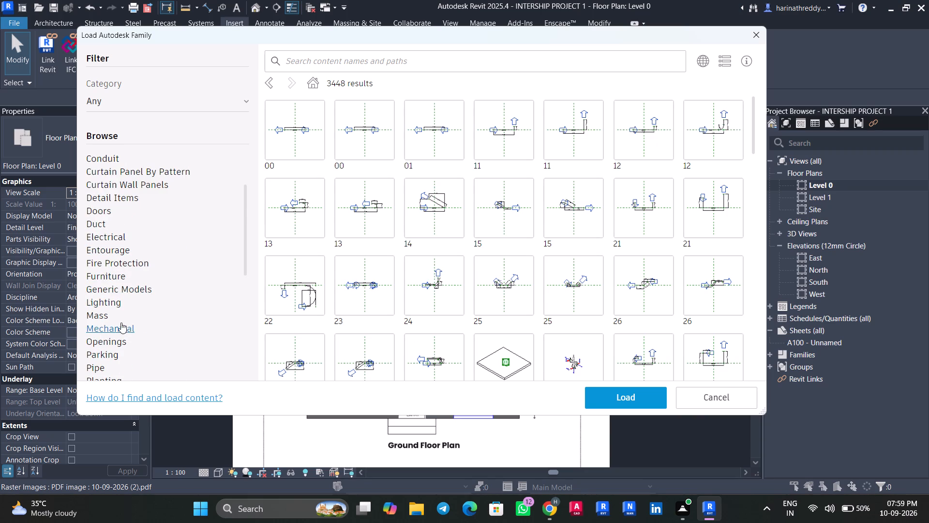
scroll(121, 322, down, 1)
click(110, 337)
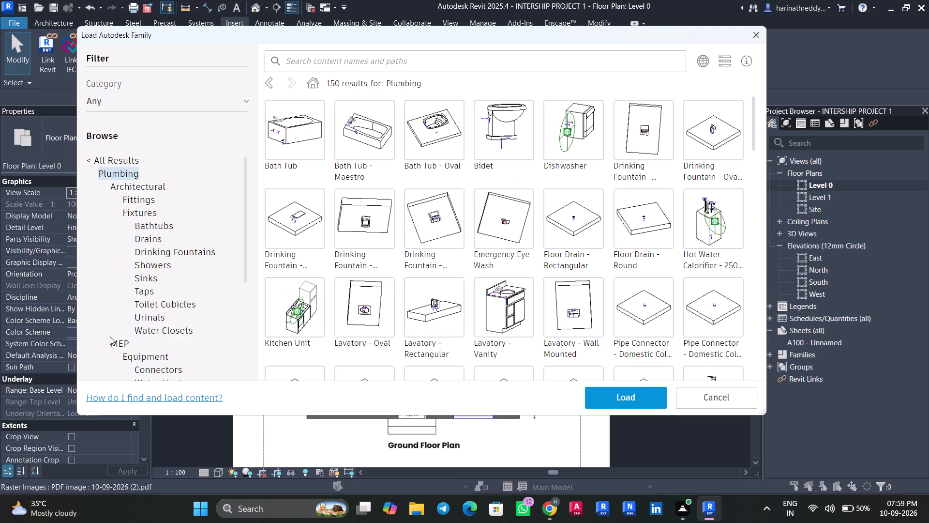
Load the countertop bathroom sink and the Plumbing_Fixtures_WC_Dis_w-Cistern families from the Plumbing category into the project.
scroll(473, 207, down, 8)
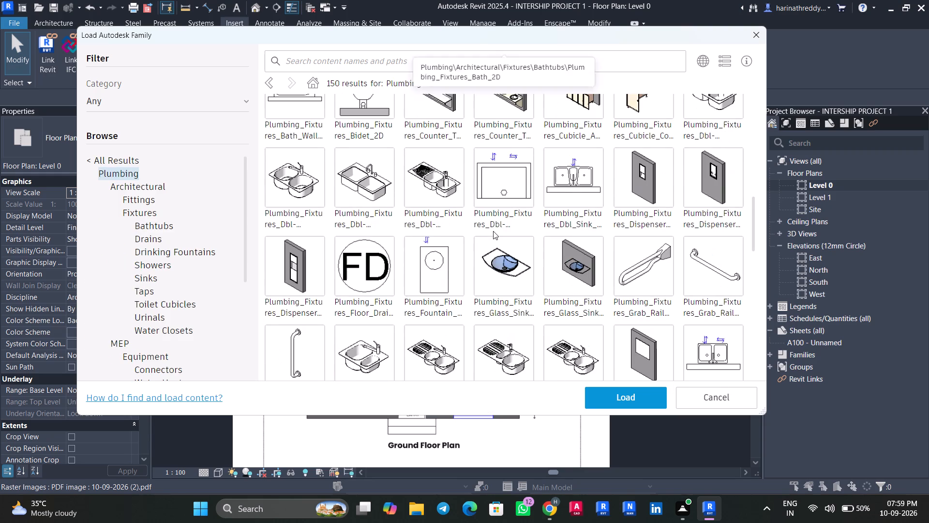
scroll(644, 226, down, 1)
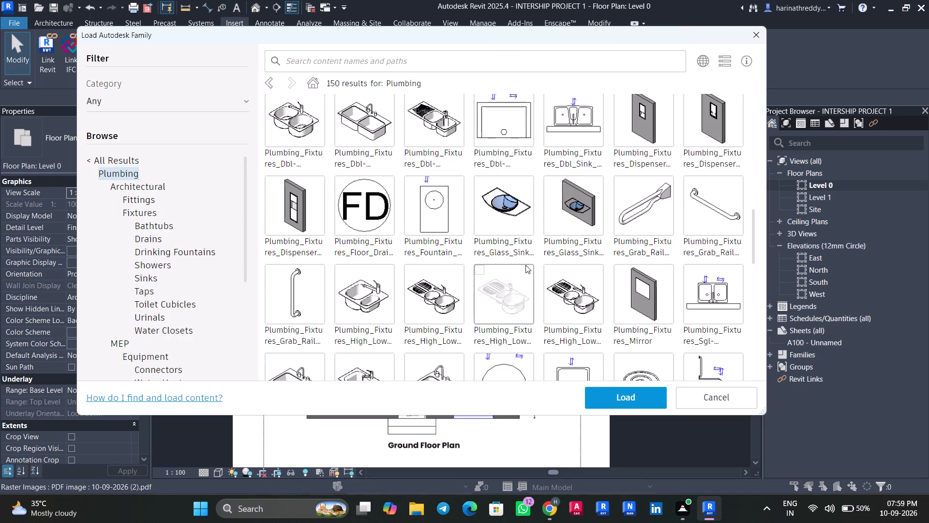
scroll(525, 265, down, 6)
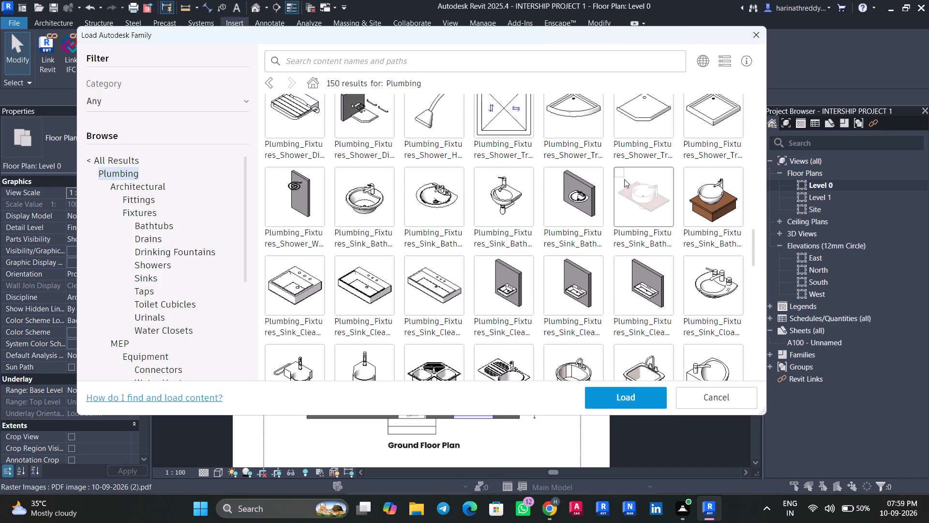
click(617, 169)
scroll(532, 282, down, 2)
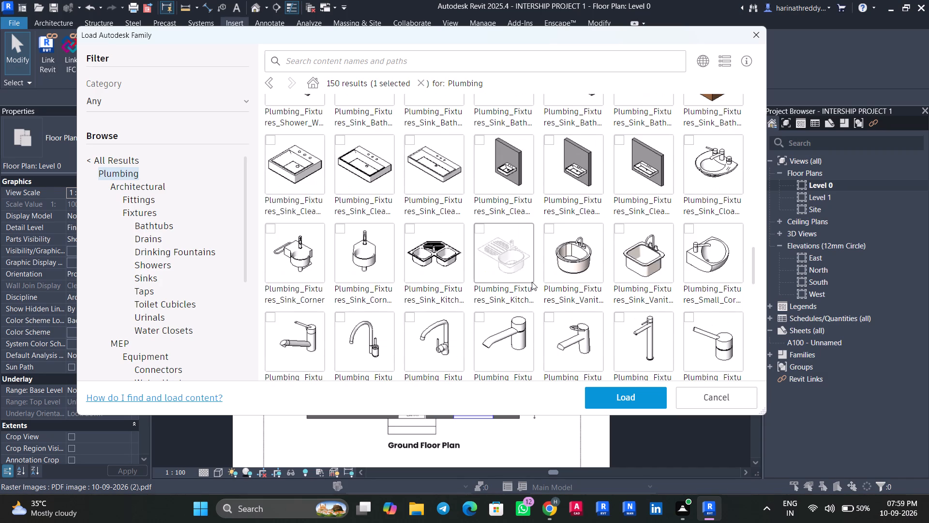
scroll(532, 282, down, 2)
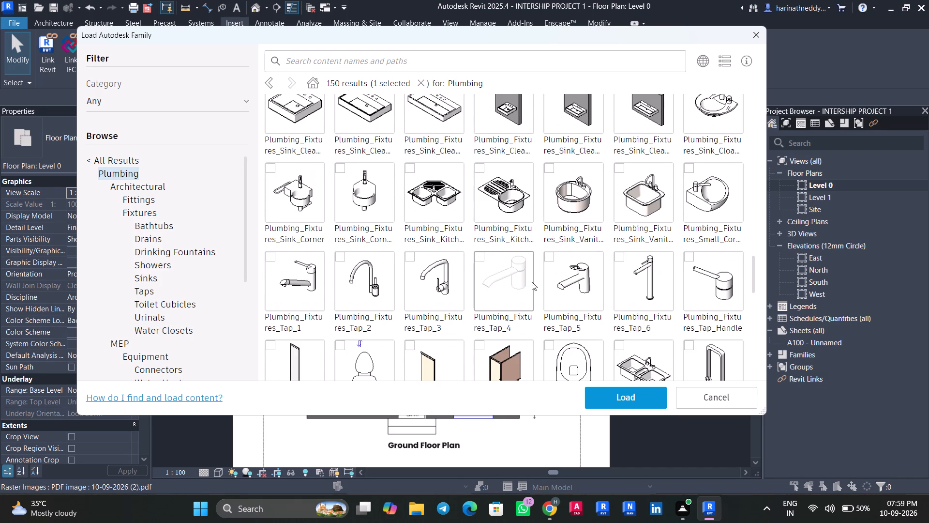
scroll(532, 282, down, 3)
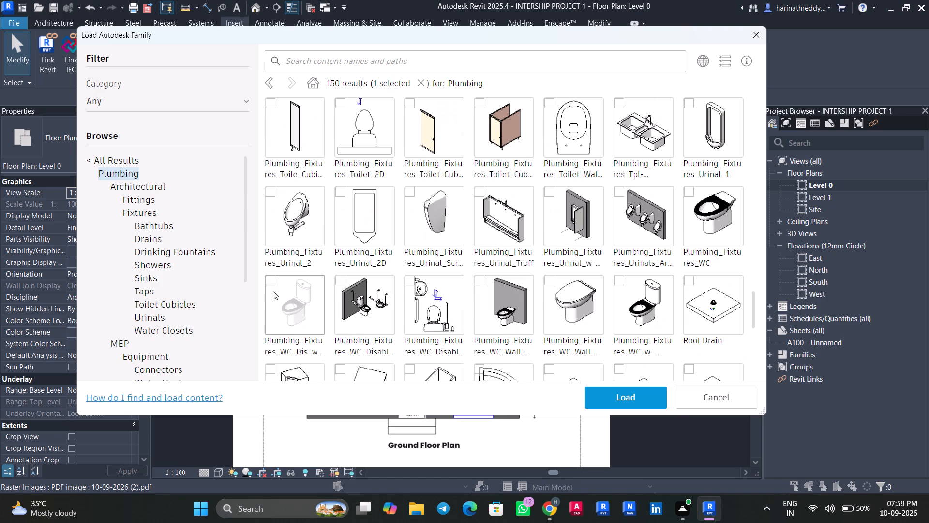
click(273, 284)
click(602, 400)
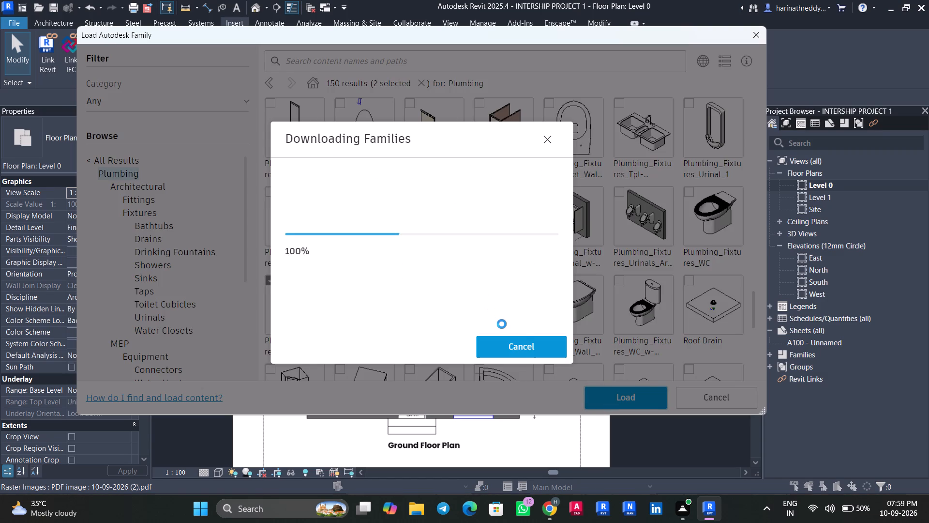
Place the Plumbing_Fixtures_WC_Dis_w-Cistern 540x360x890mm over the plan's WC in C Toilet, rotated with its cistern against the outer window wall.
text(CM)
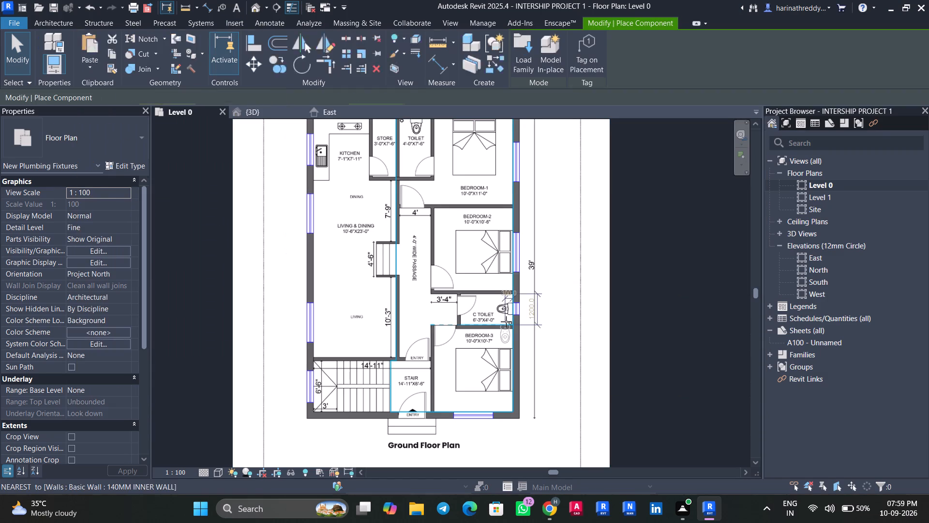
scroll(522, 306, up, 1)
scroll(522, 306, down, 1)
scroll(522, 306, up, 6)
key(space)
key(space)
key(space)
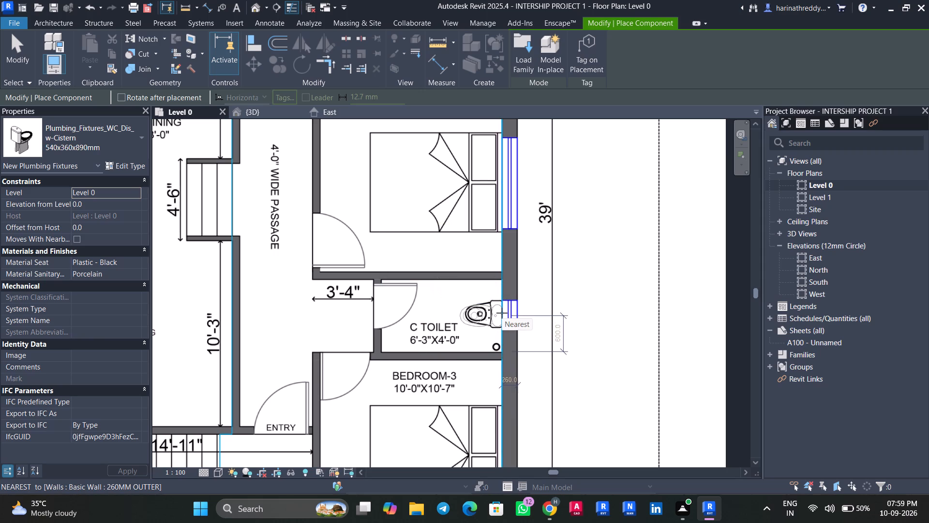
click(502, 313)
Place another WC with cistern over the plan's WC in the Toilet beside the Store, rotated with its cistern against the wall under the 27' dimension.
scroll(426, 310, down, 7)
middle_drag(343, 211, 361, 316)
scroll(383, 222, up, 3)
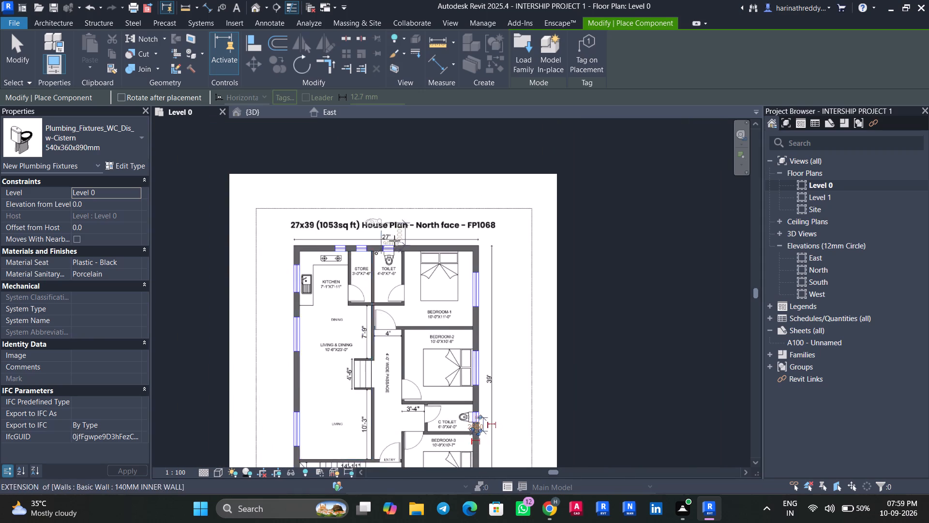
scroll(394, 241, up, 12)
key(space)
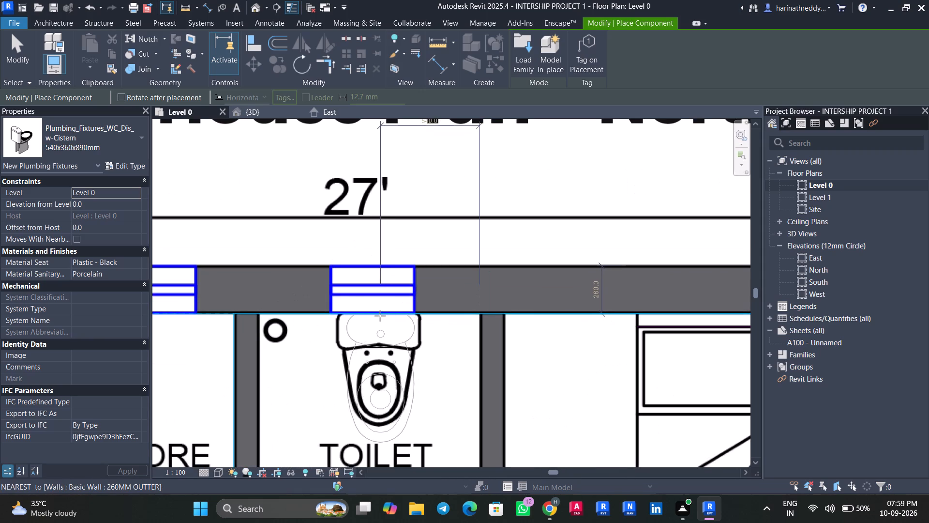
click(378, 317)
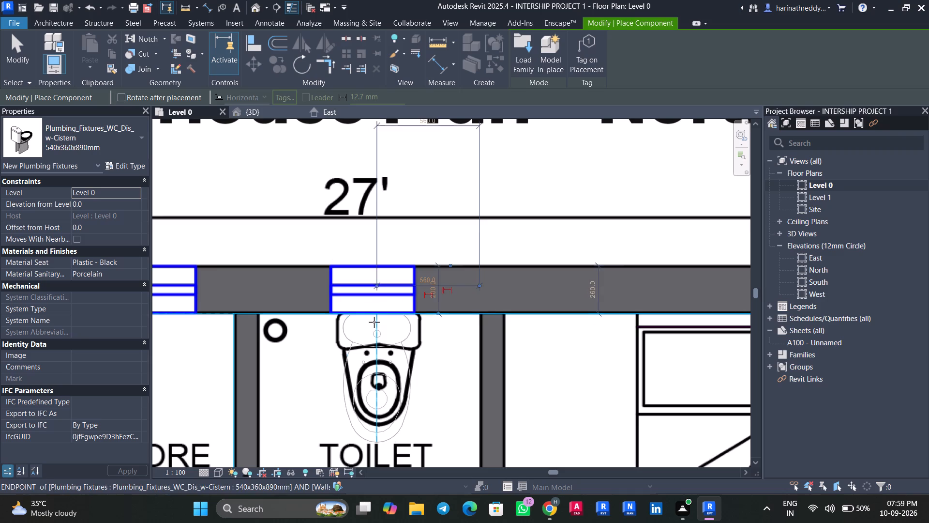
scroll(372, 349, down, 13)
middle_drag(370, 352, 420, 148)
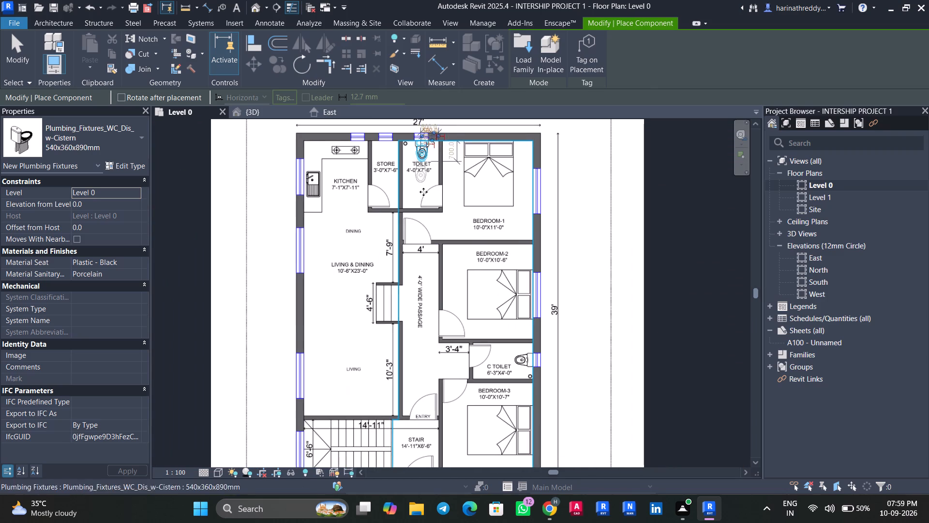
key(Escape)
key(Escape)
Look through the Autodesk library's Plumbing families again, then close the library without loading anything.
middle_drag(490, 417, 479, 354)
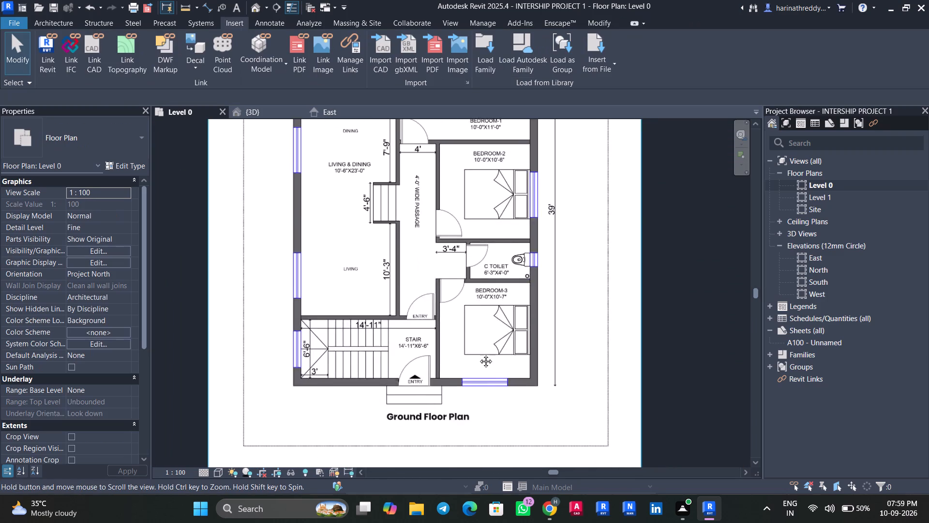
middle_drag(479, 354, 471, 467)
scroll(468, 462, up, 1)
scroll(318, 271, up, 3)
middle_drag(325, 271, 350, 385)
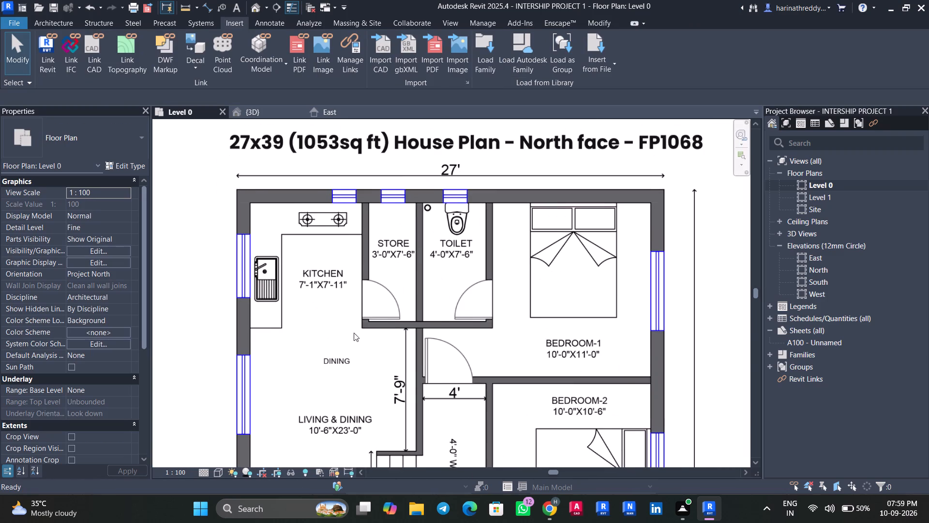
click(504, 59)
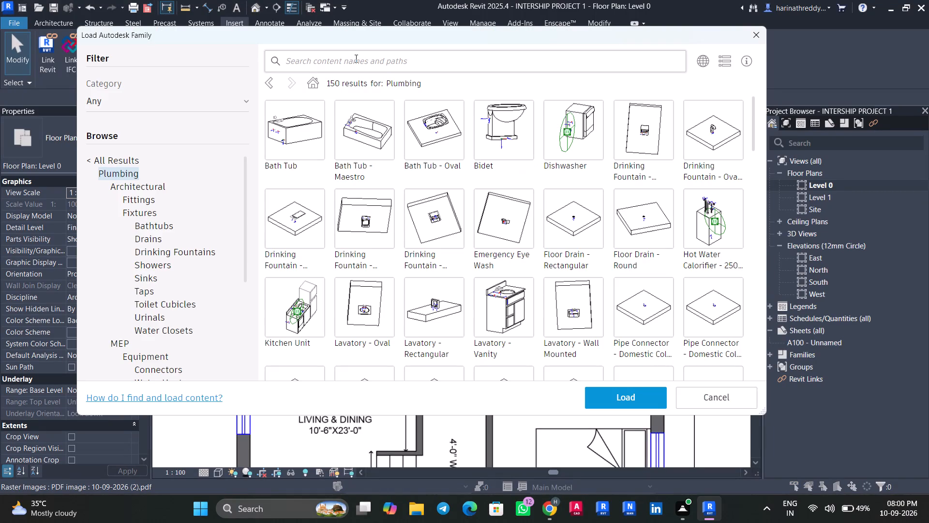
scroll(376, 104, down, 4)
scroll(428, 171, down, 4)
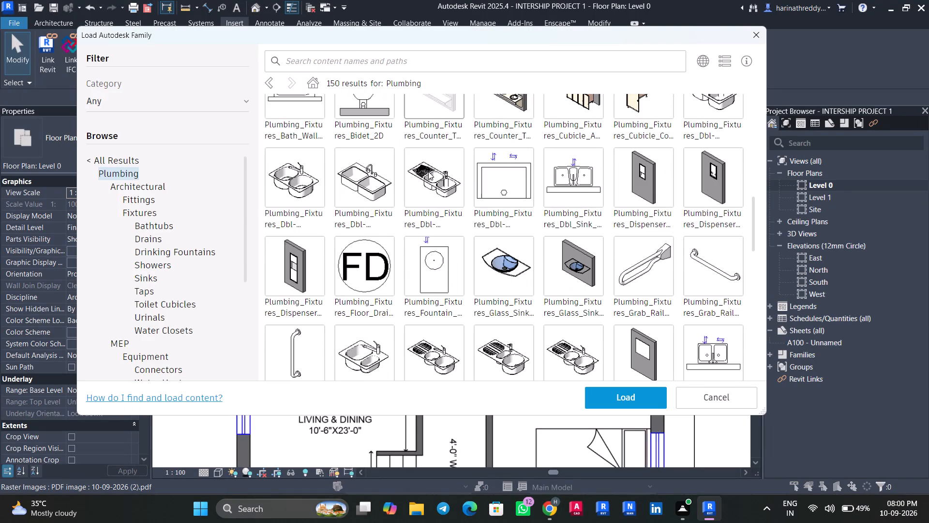
scroll(428, 171, down, 2)
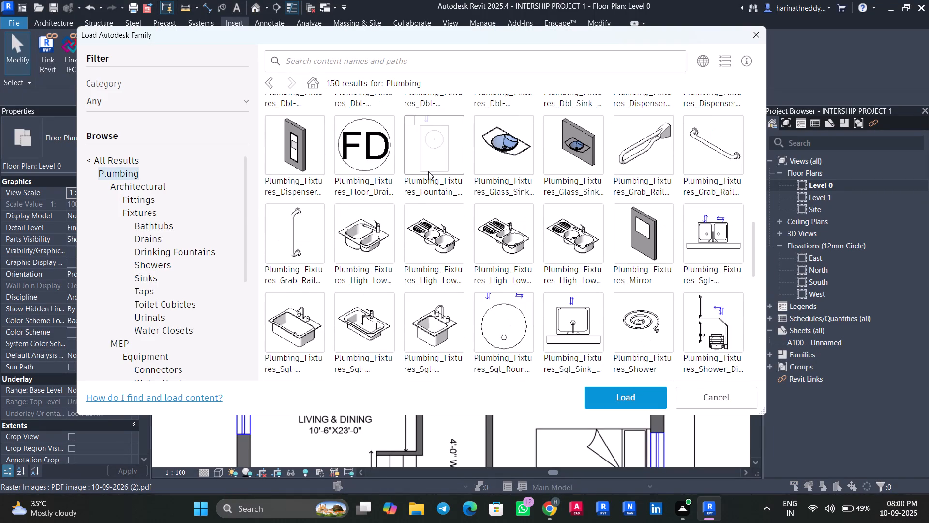
scroll(428, 171, down, 5)
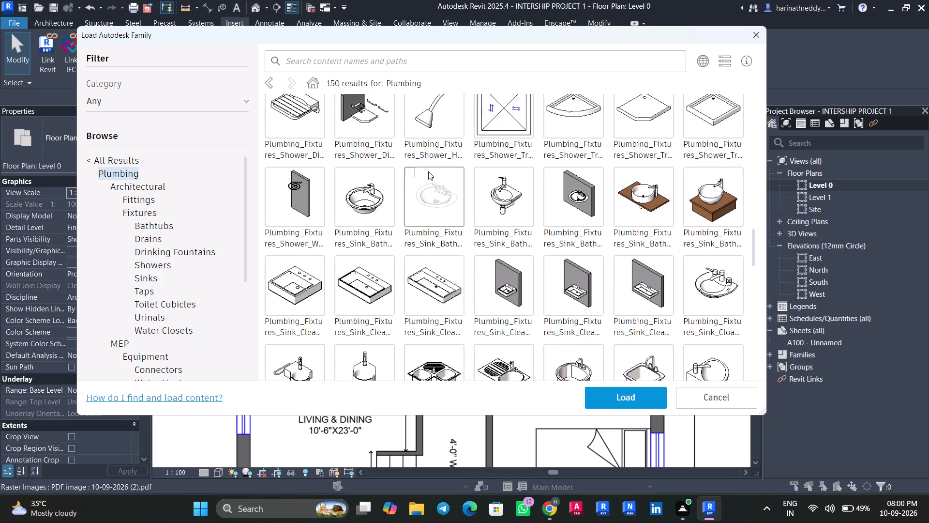
scroll(428, 171, down, 10)
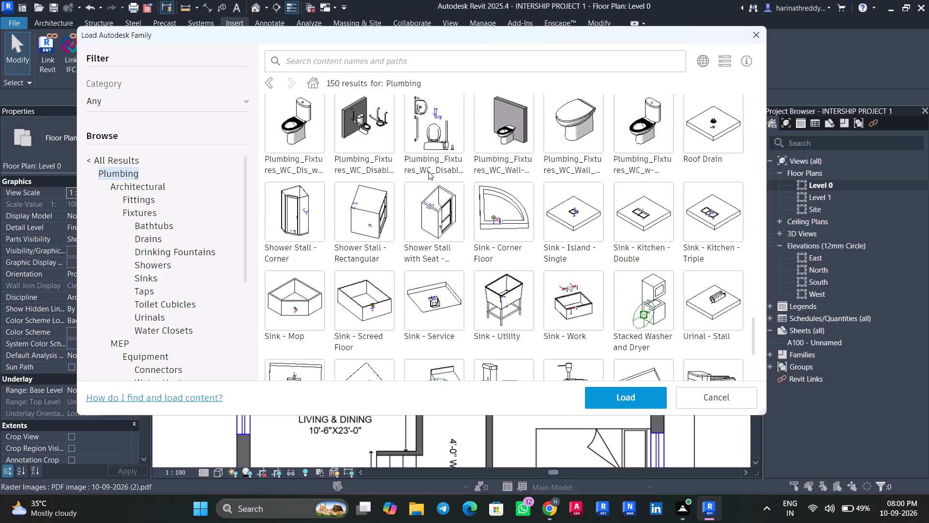
scroll(428, 171, down, 4)
click(703, 397)
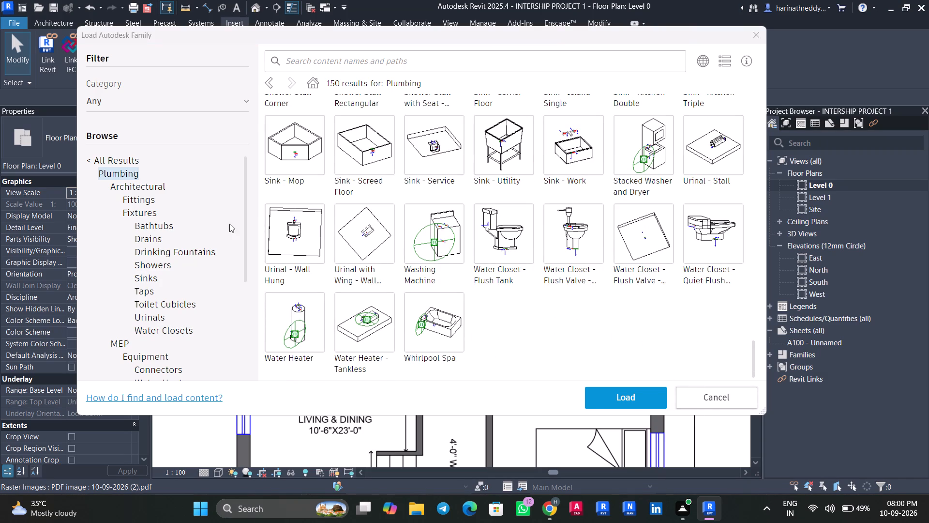
key(Escape)
key(Escape)
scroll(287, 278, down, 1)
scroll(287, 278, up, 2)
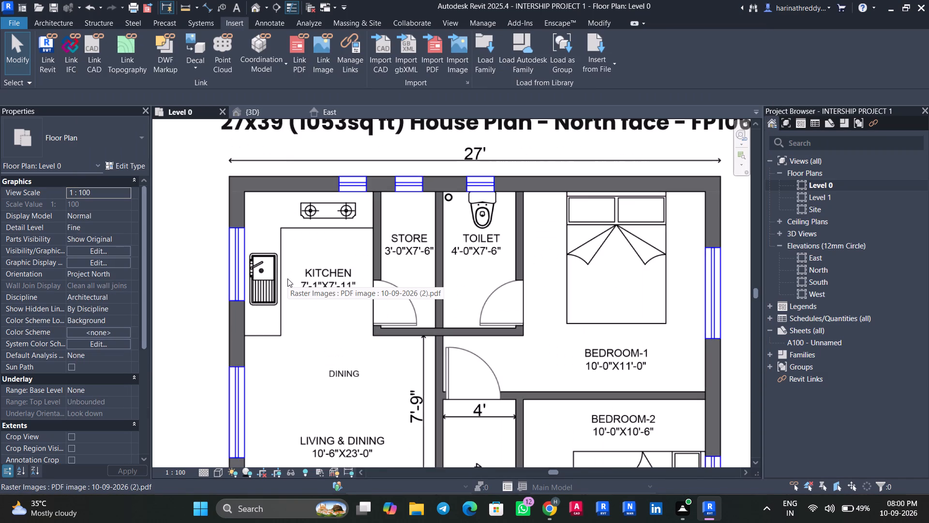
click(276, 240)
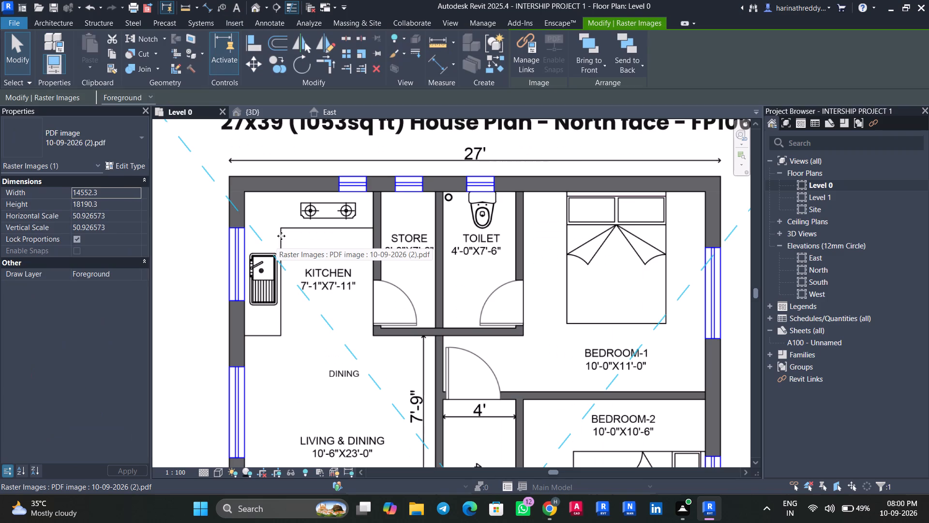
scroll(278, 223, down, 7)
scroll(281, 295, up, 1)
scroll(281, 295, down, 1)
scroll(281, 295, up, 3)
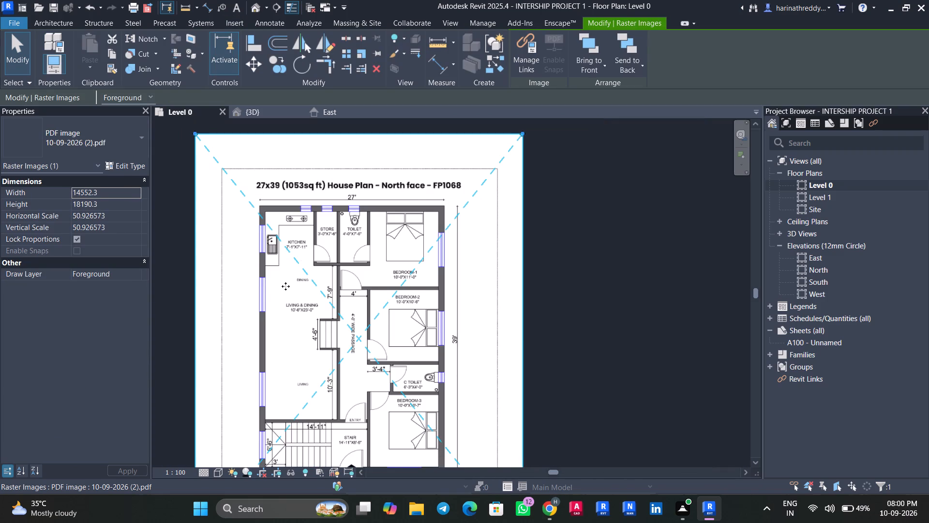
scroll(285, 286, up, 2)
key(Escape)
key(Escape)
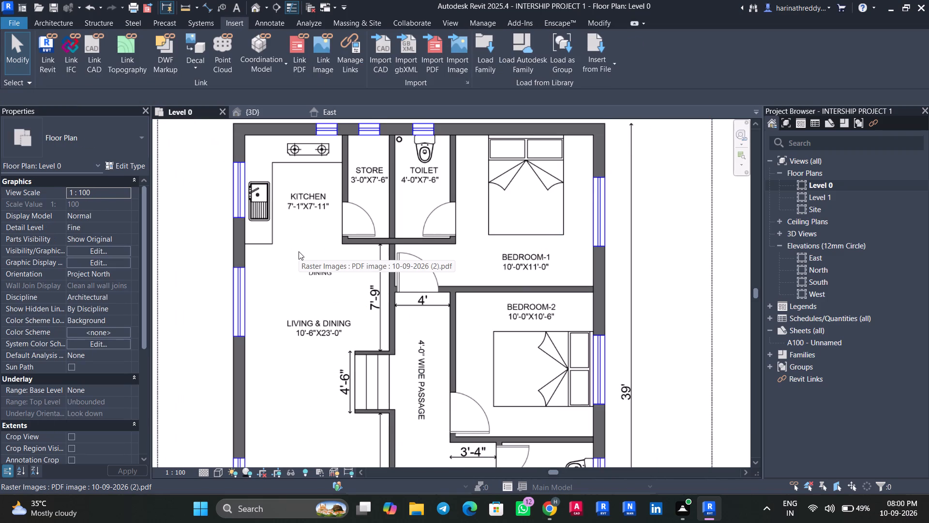
Look through the Autodesk library's Furniture families and its overall category list, and close the library without loading anything.
click(520, 44)
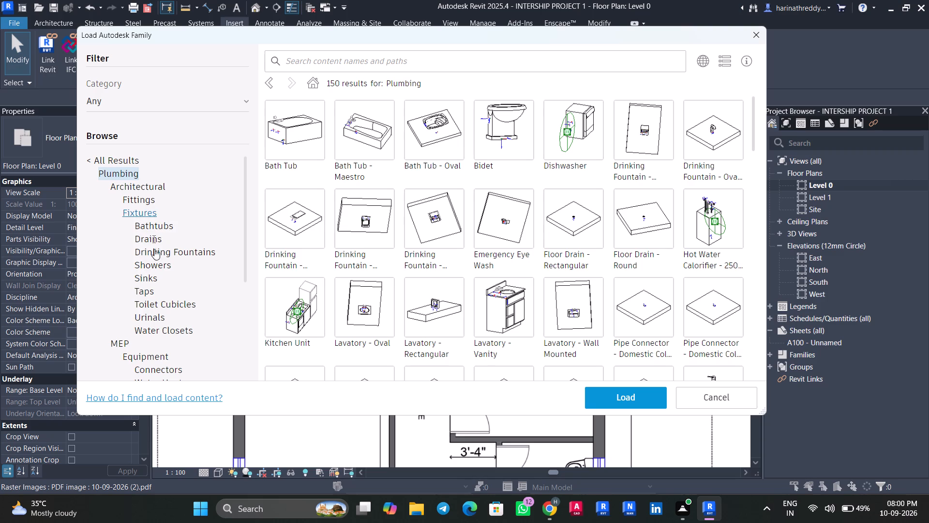
click(111, 156)
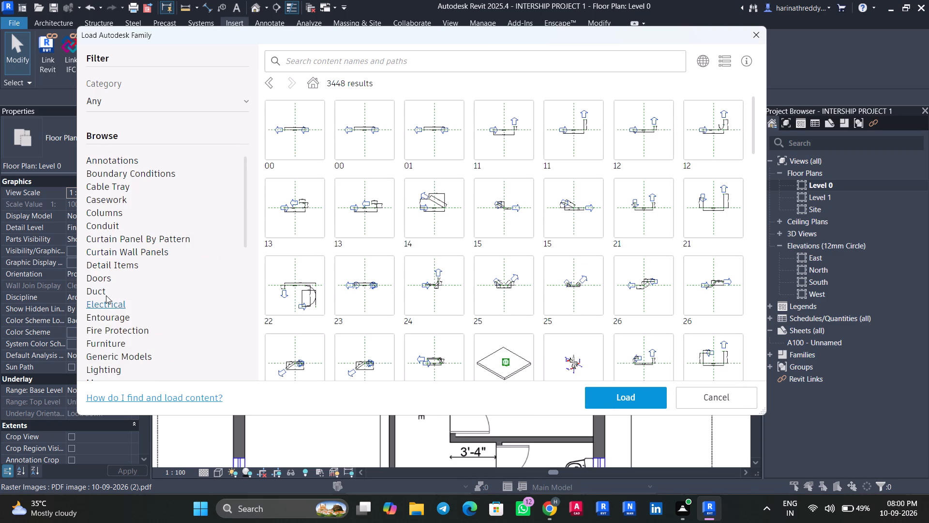
click(119, 339)
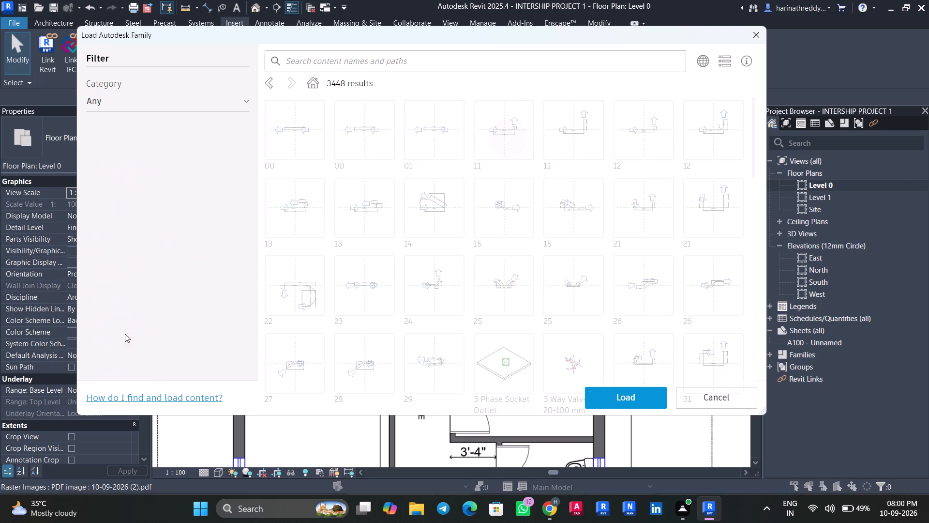
scroll(348, 223, down, 7)
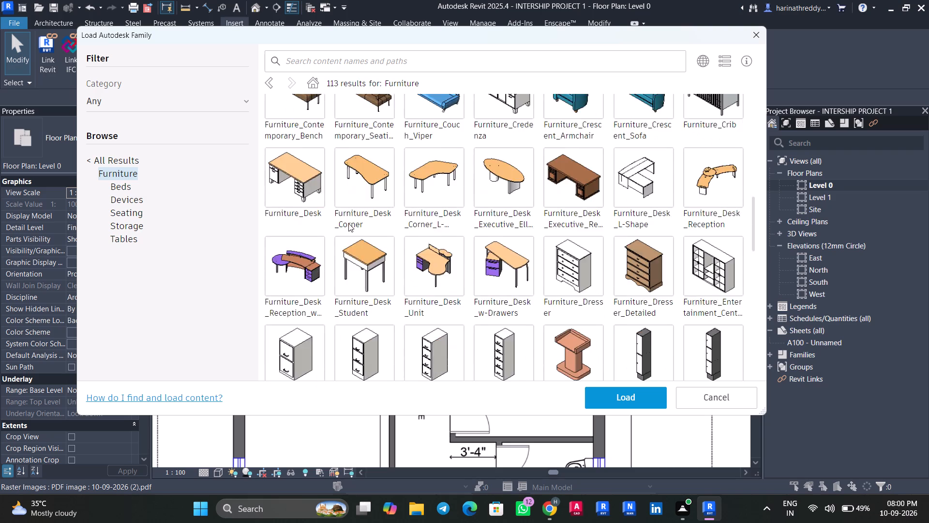
scroll(348, 223, down, 12)
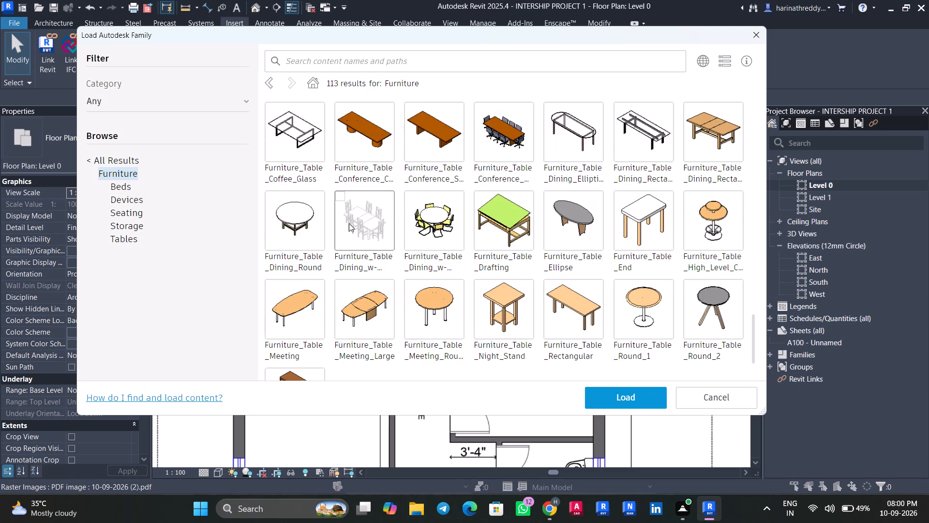
scroll(349, 223, down, 5)
click(107, 163)
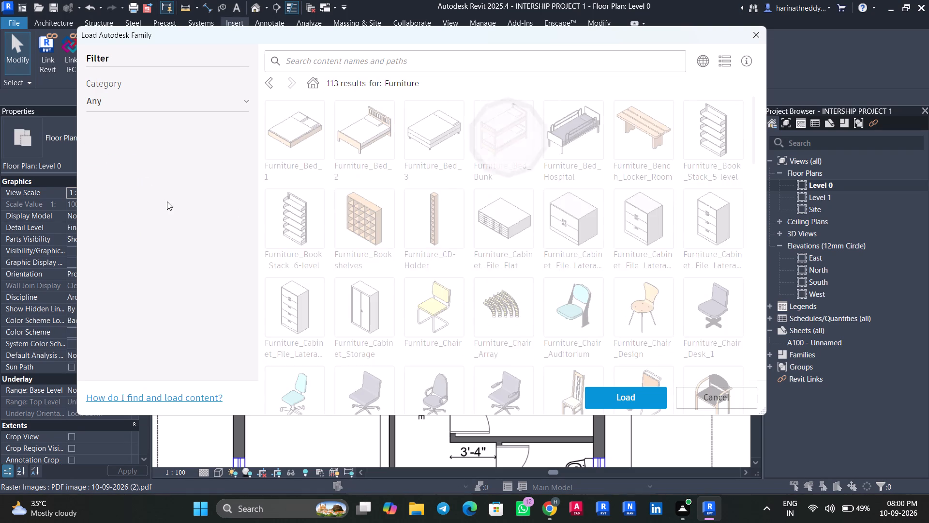
scroll(135, 274, down, 12)
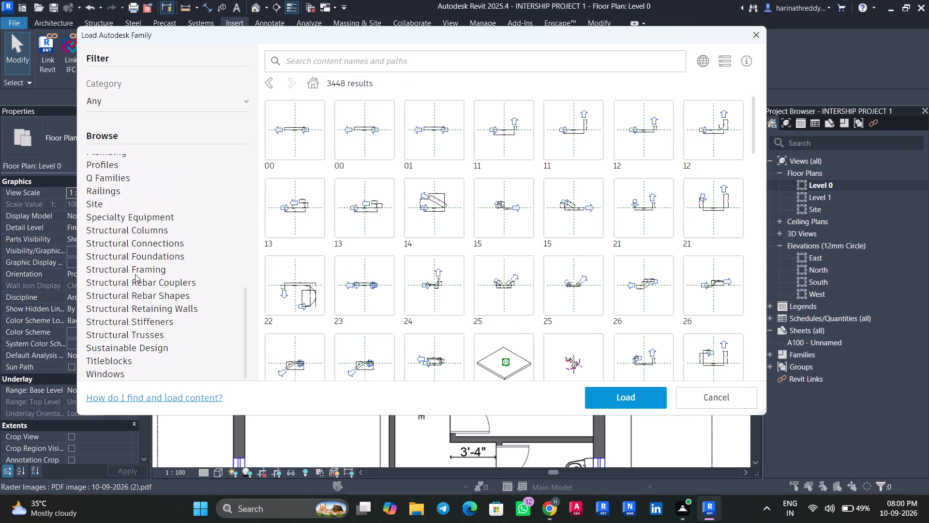
click(736, 408)
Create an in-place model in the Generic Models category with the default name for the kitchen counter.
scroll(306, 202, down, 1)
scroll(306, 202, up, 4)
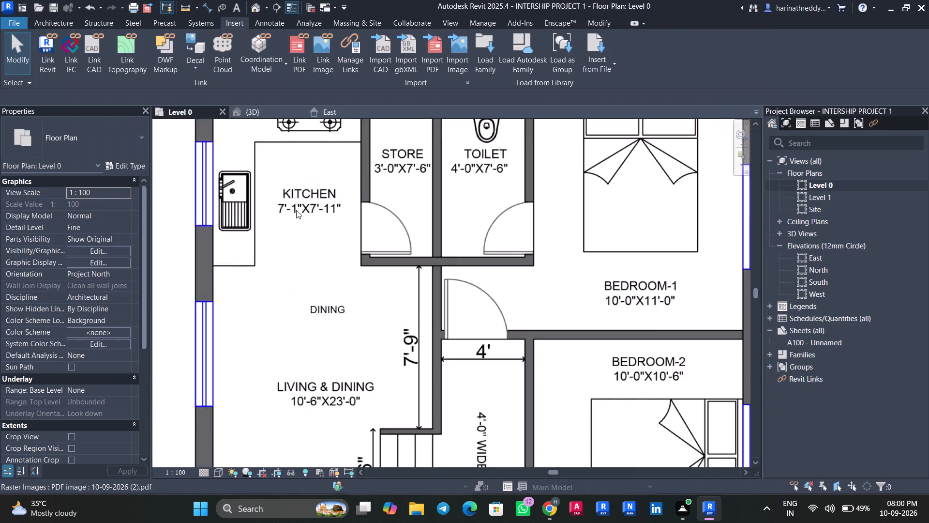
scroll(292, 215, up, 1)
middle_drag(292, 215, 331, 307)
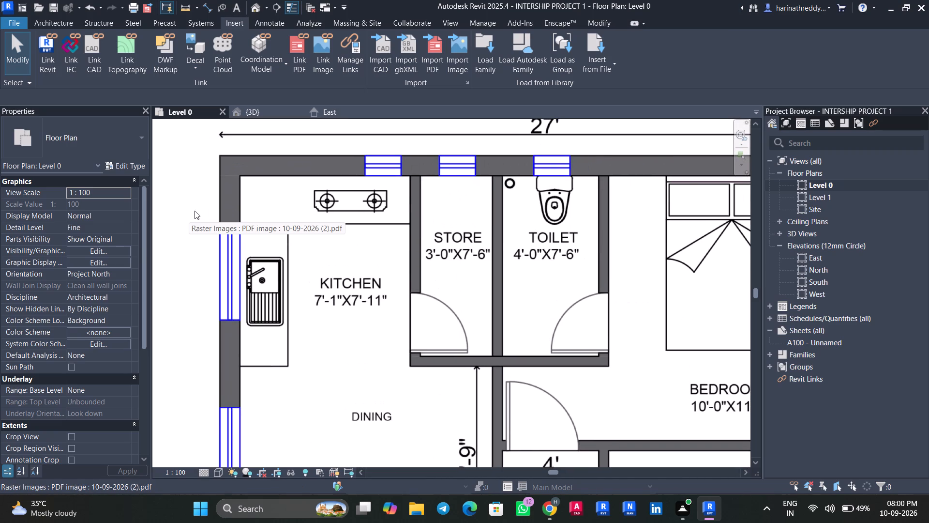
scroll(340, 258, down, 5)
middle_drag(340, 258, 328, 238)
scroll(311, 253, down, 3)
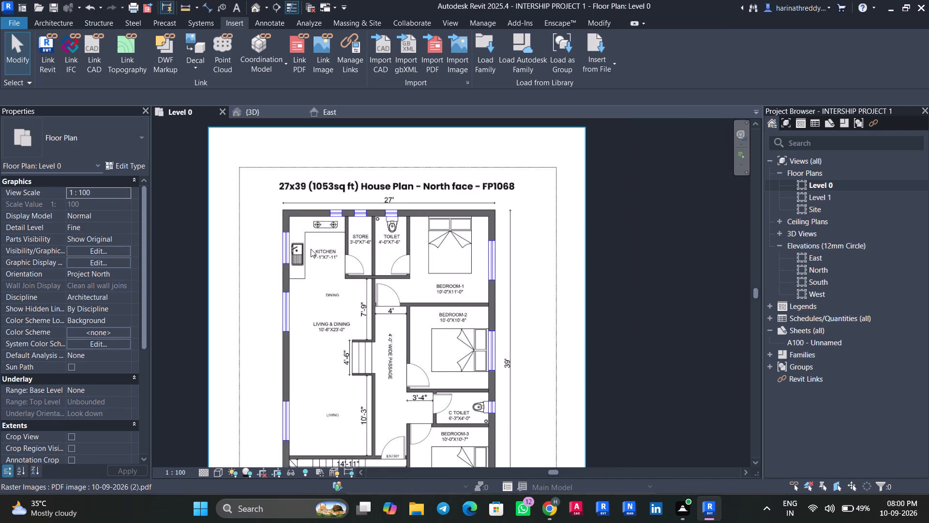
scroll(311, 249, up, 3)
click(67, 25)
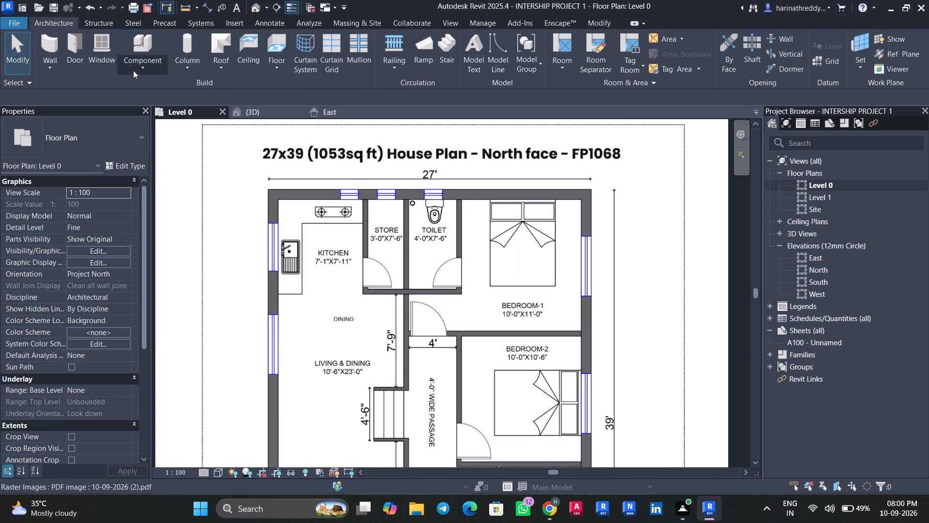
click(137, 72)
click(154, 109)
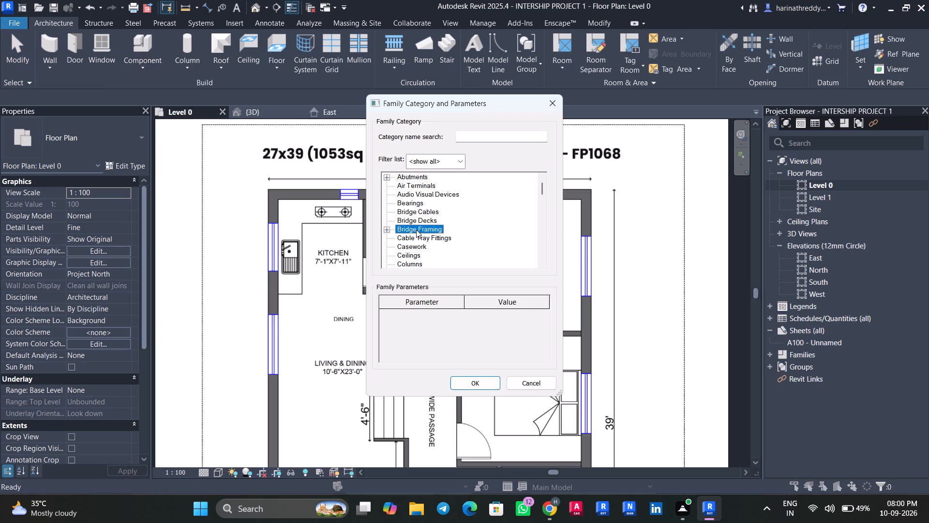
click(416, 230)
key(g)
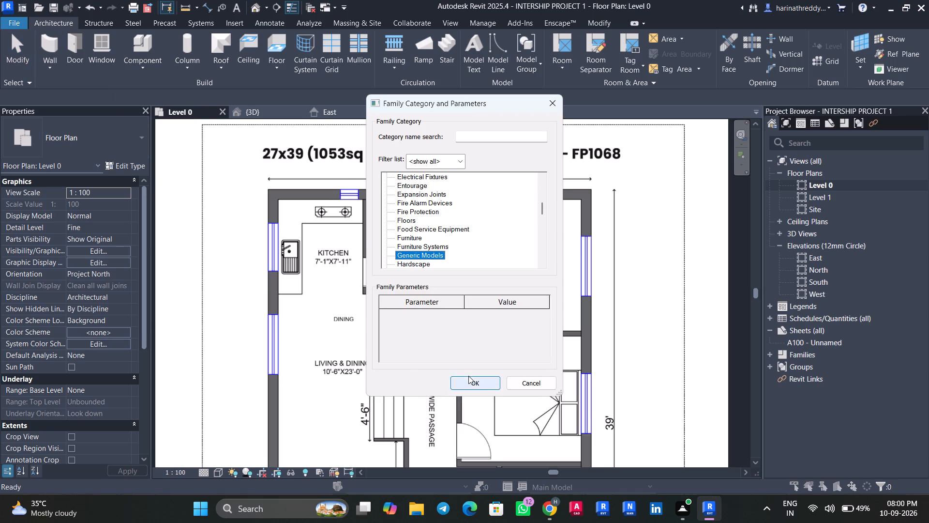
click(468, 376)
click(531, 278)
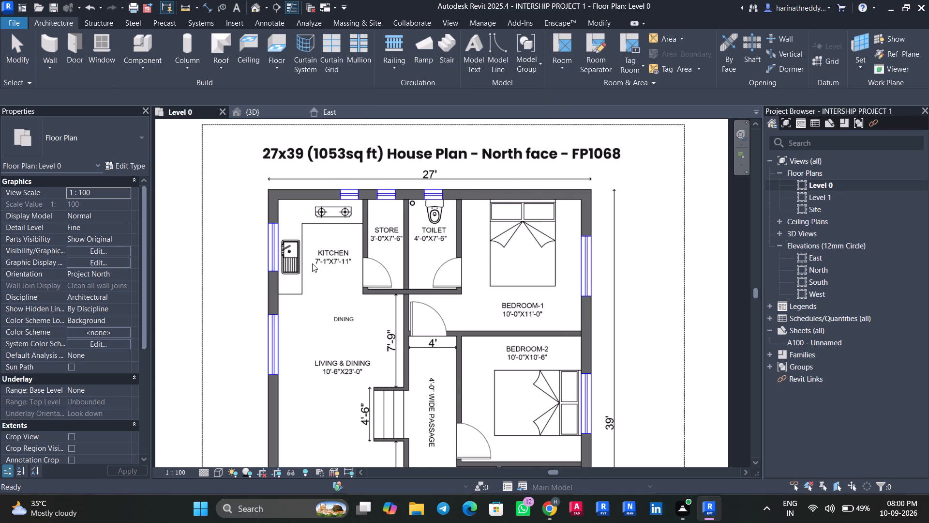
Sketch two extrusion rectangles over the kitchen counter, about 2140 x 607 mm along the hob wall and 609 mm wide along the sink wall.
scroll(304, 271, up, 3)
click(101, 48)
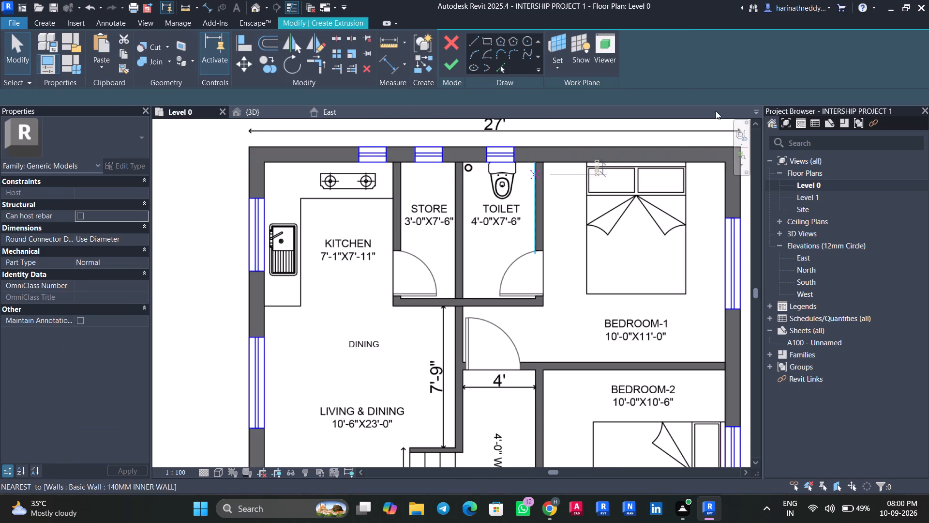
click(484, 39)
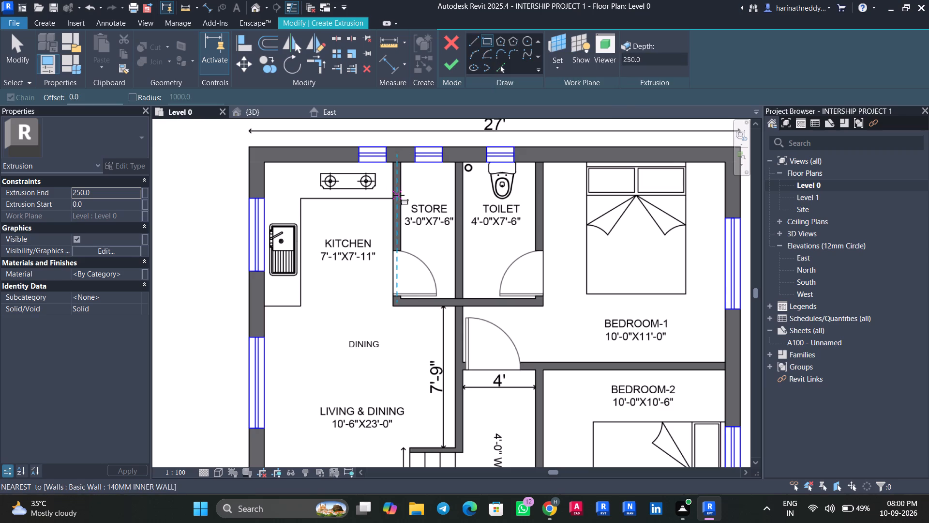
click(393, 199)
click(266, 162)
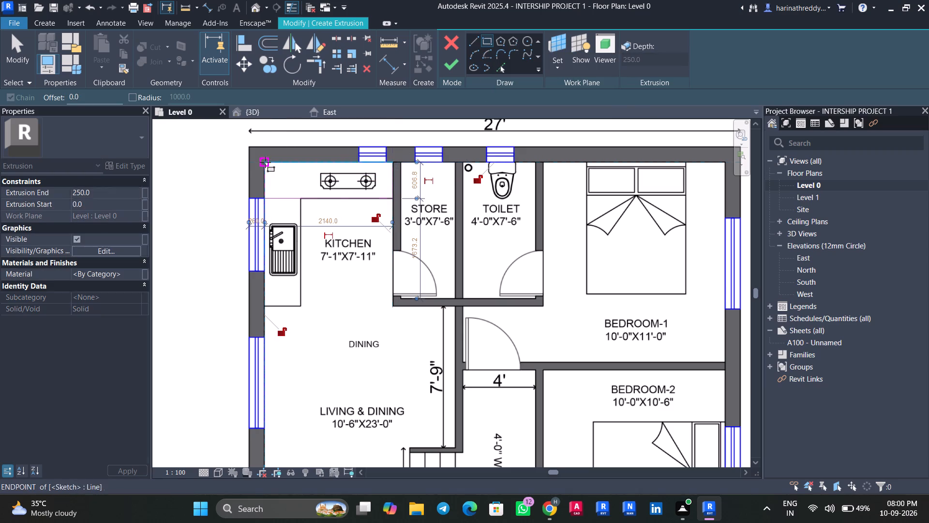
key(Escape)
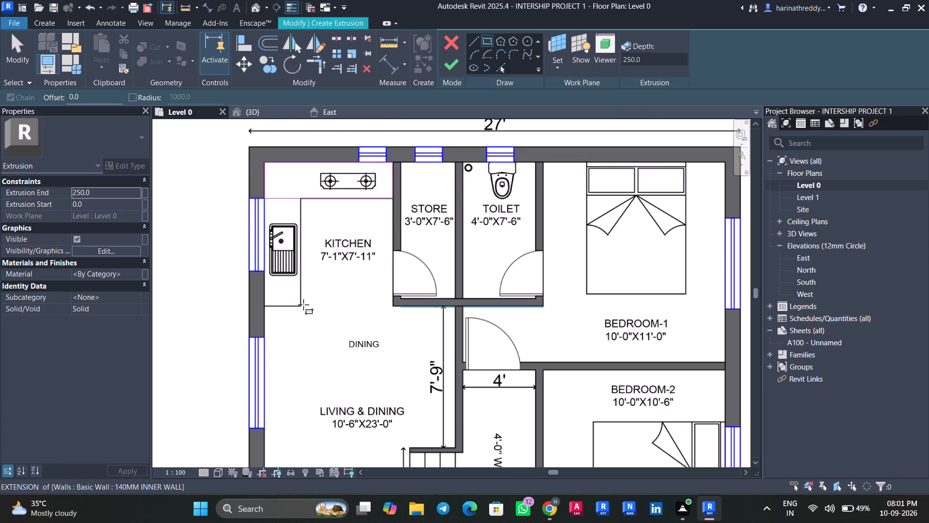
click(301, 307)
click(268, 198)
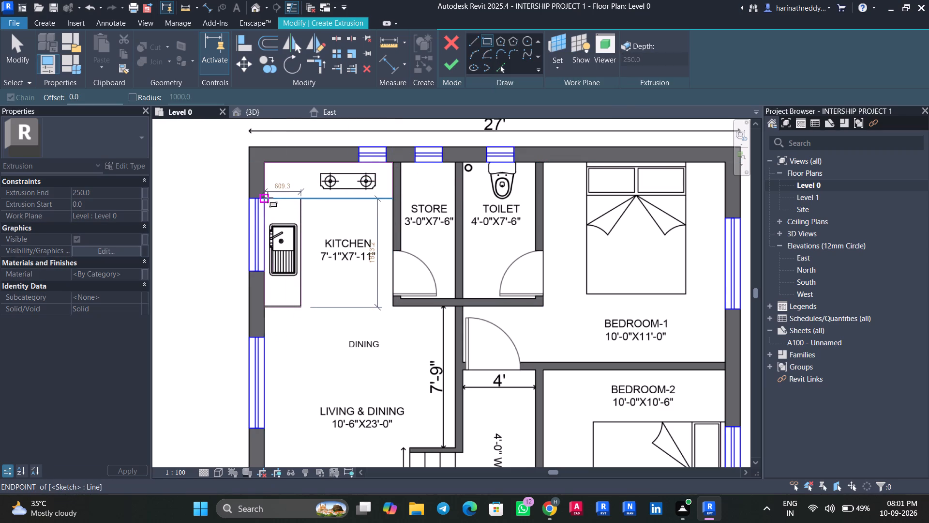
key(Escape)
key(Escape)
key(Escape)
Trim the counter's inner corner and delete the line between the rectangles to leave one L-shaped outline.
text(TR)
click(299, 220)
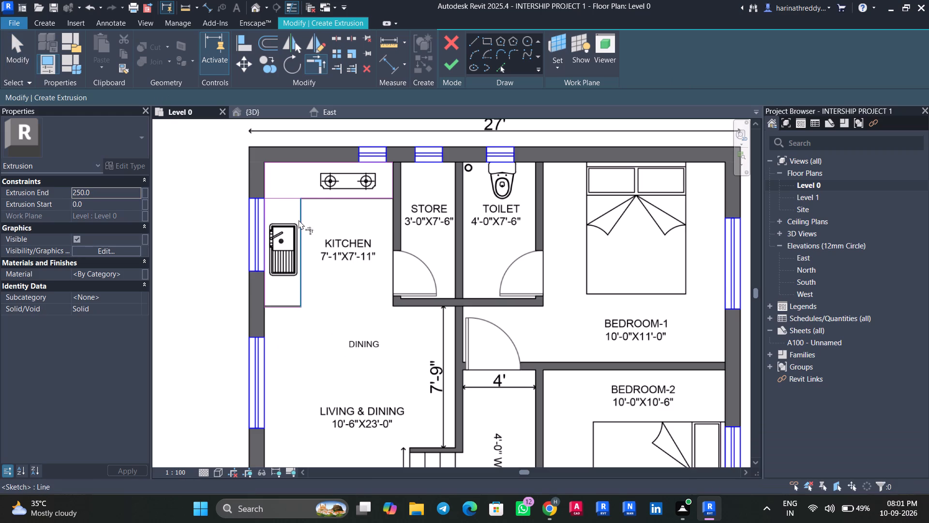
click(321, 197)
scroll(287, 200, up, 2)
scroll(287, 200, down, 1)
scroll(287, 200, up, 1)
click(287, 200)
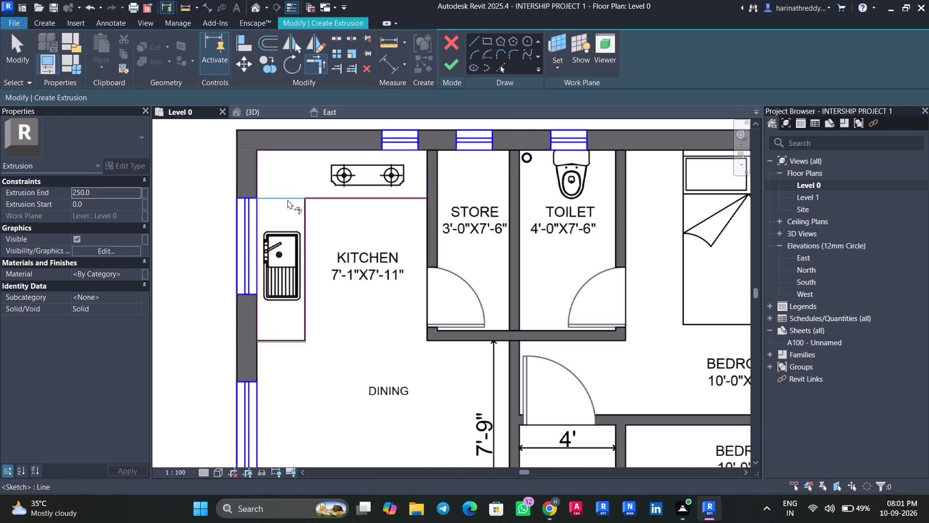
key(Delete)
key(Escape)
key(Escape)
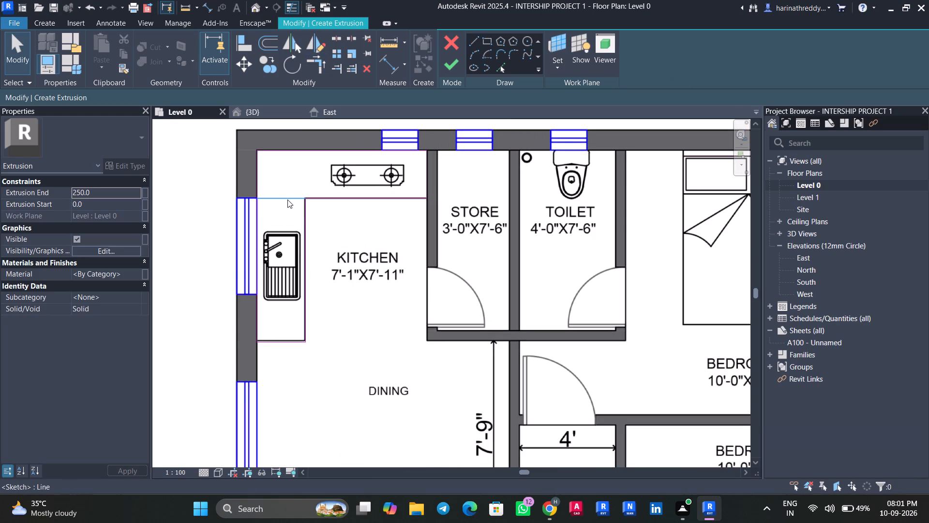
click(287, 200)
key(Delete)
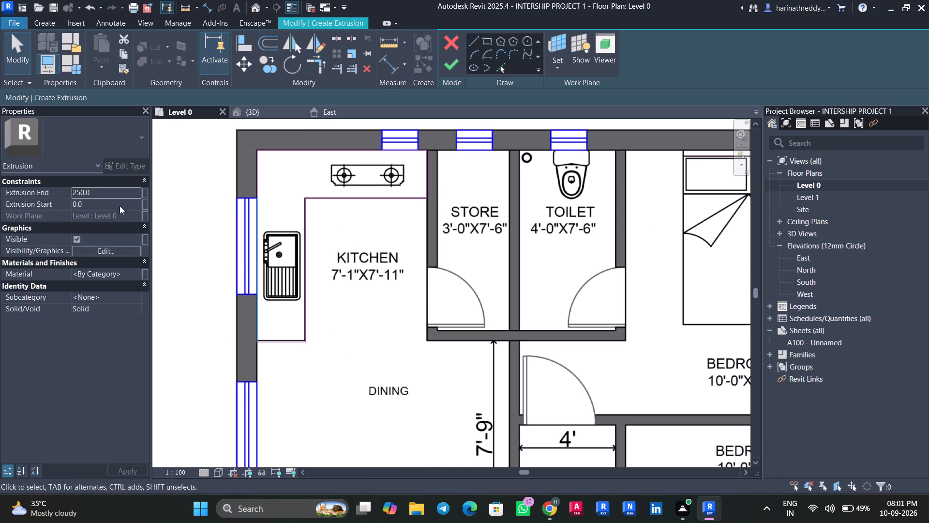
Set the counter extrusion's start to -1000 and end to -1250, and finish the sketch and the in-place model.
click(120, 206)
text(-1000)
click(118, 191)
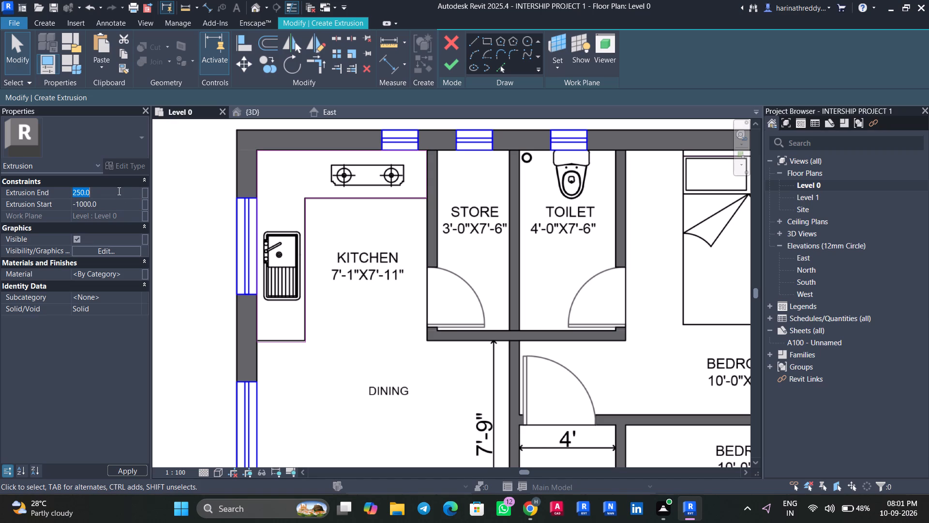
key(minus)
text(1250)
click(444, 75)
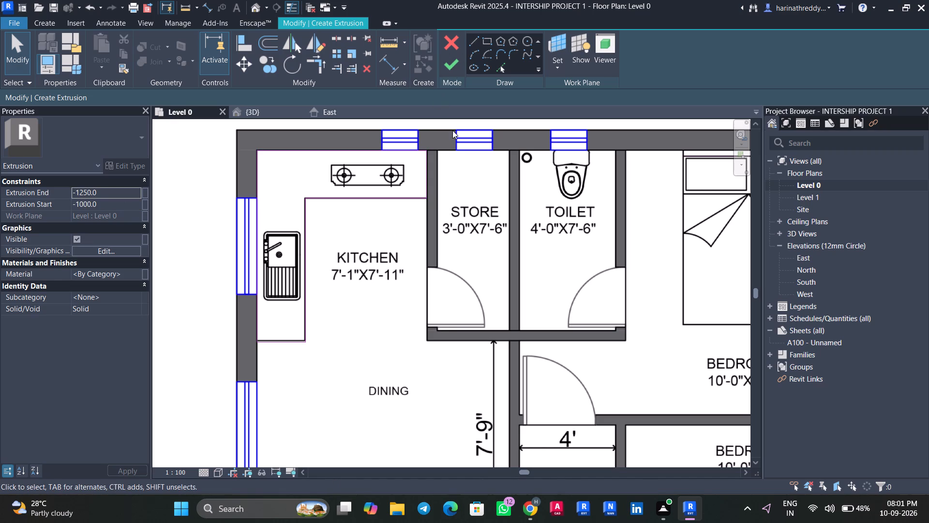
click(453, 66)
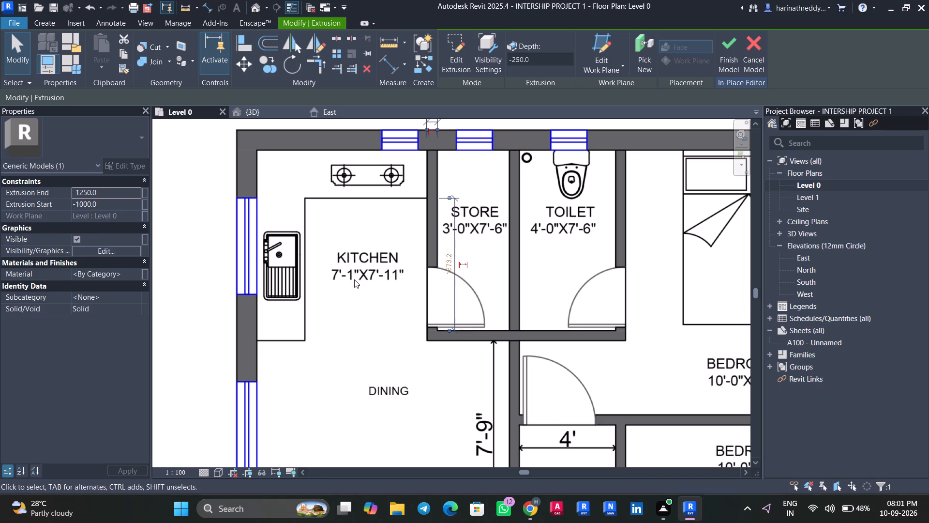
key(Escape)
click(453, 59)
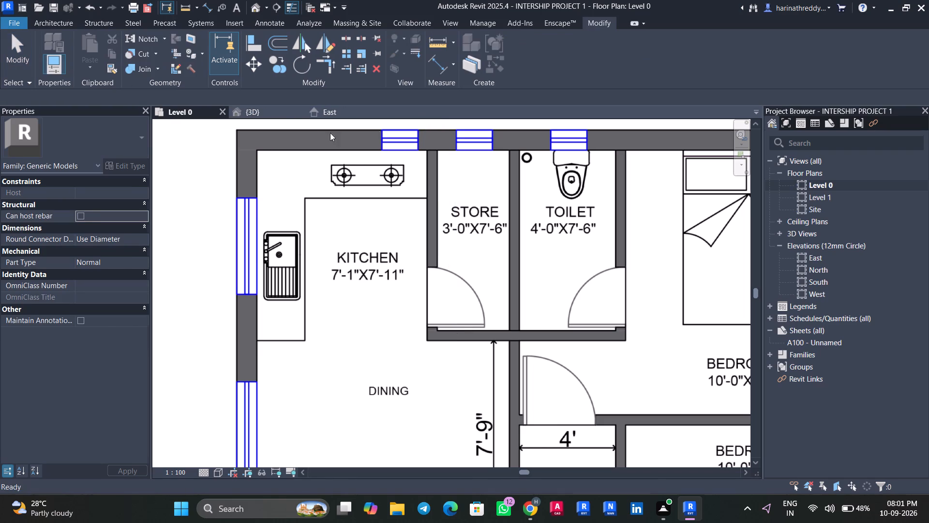
Turn on the section box in the 3D view and pull its kitchen-end face inward to cut through the house.
click(265, 110)
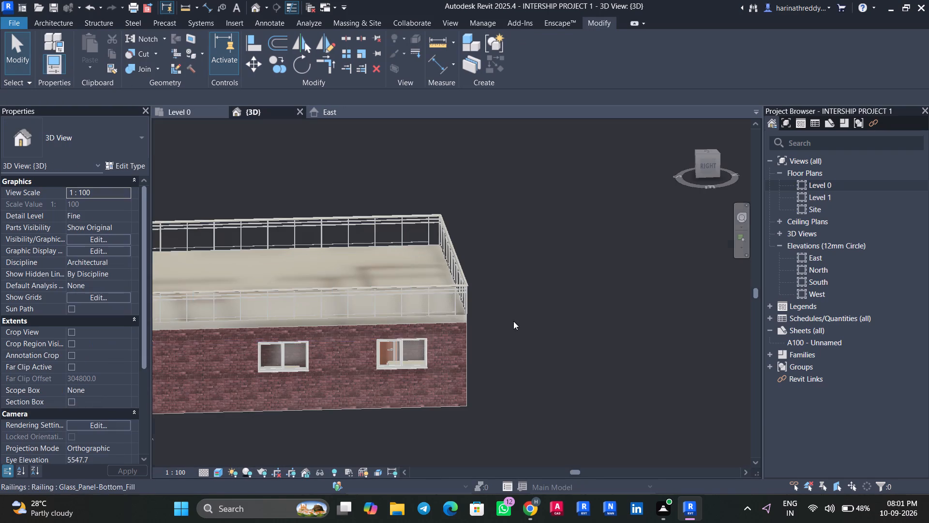
scroll(513, 321, down, 3)
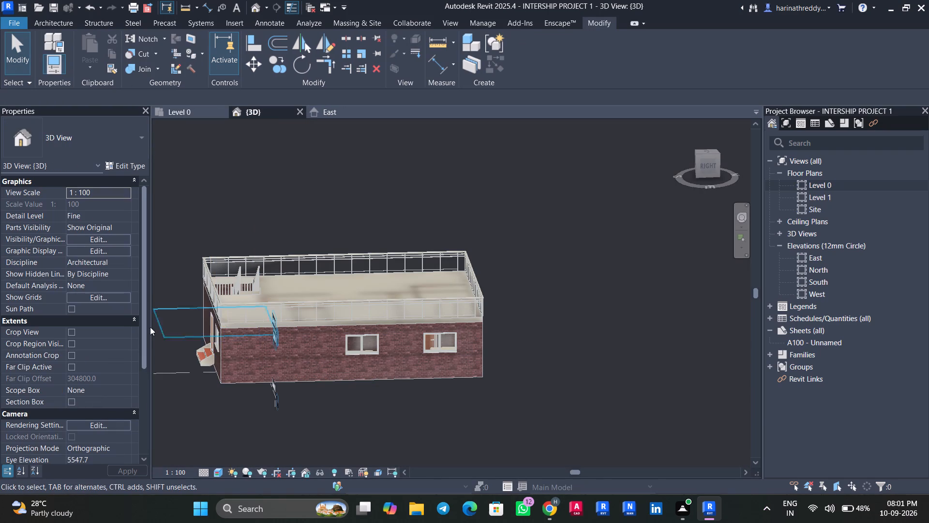
click(71, 402)
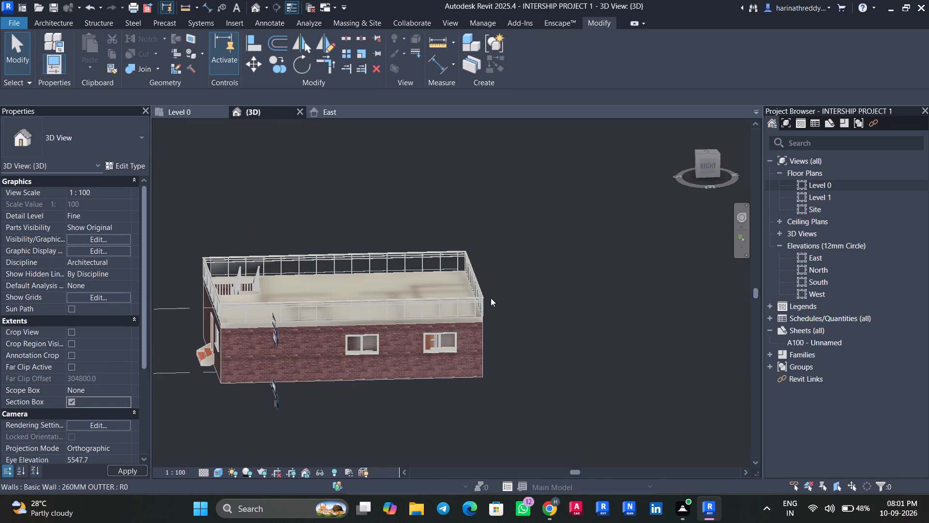
click(509, 307)
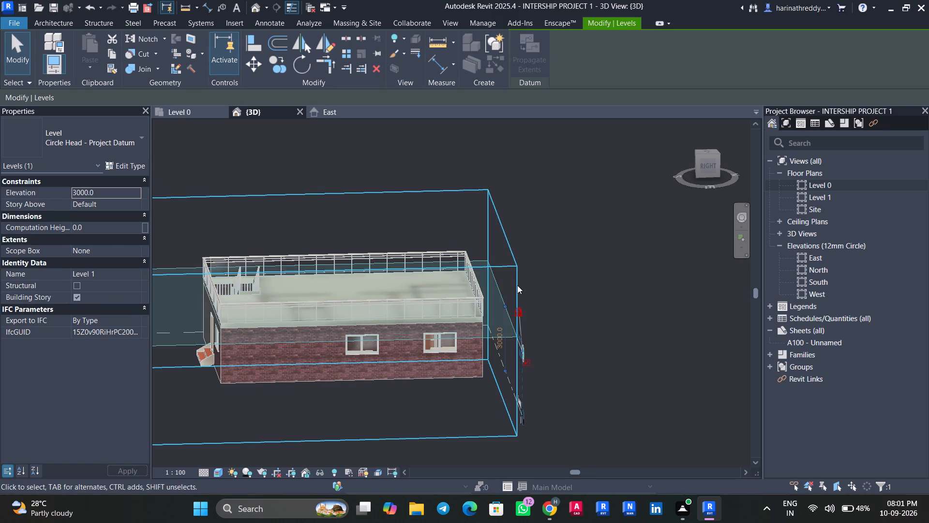
click(517, 285)
drag(504, 313, 439, 310)
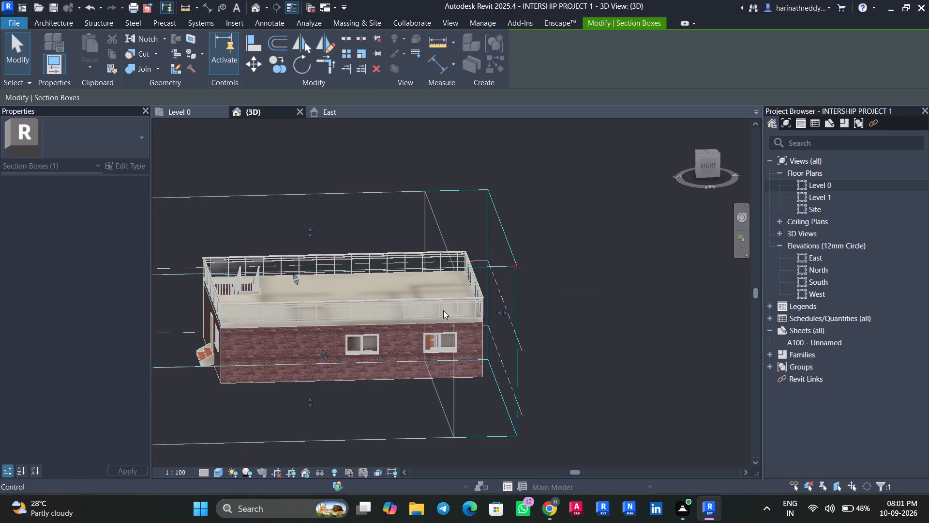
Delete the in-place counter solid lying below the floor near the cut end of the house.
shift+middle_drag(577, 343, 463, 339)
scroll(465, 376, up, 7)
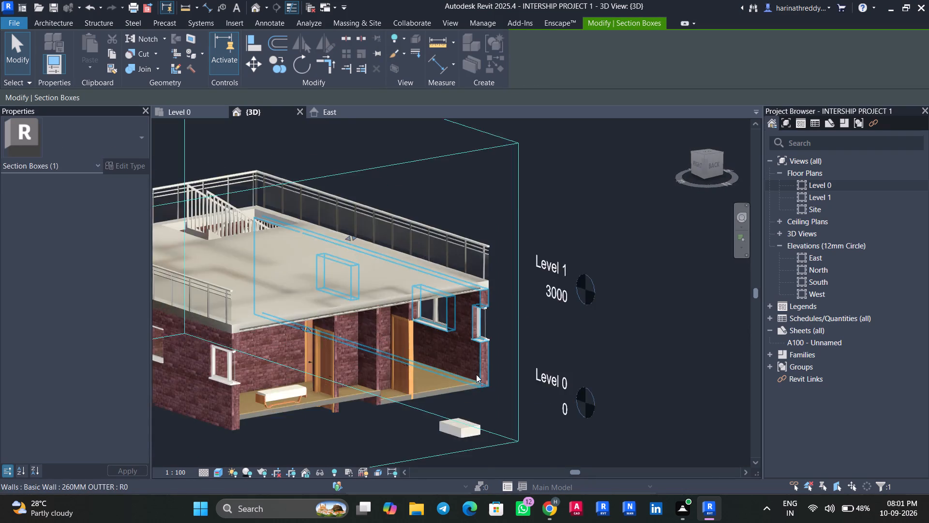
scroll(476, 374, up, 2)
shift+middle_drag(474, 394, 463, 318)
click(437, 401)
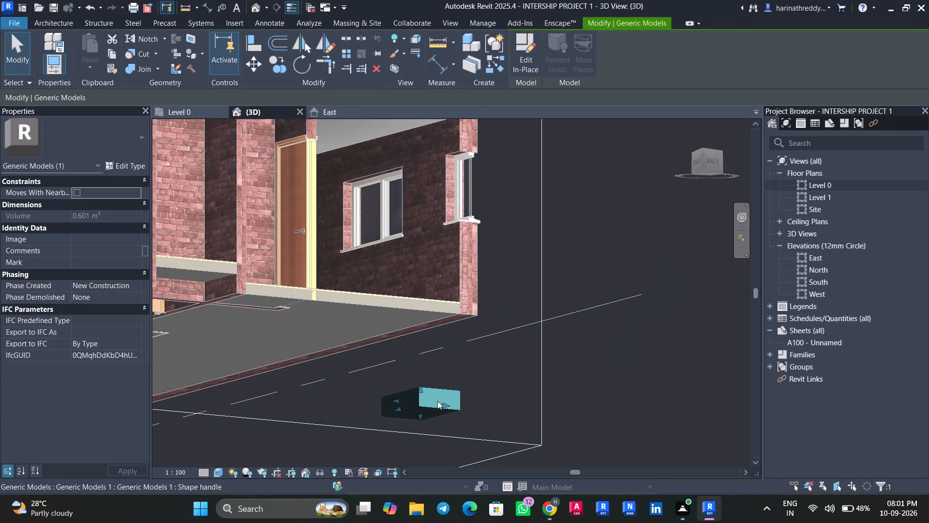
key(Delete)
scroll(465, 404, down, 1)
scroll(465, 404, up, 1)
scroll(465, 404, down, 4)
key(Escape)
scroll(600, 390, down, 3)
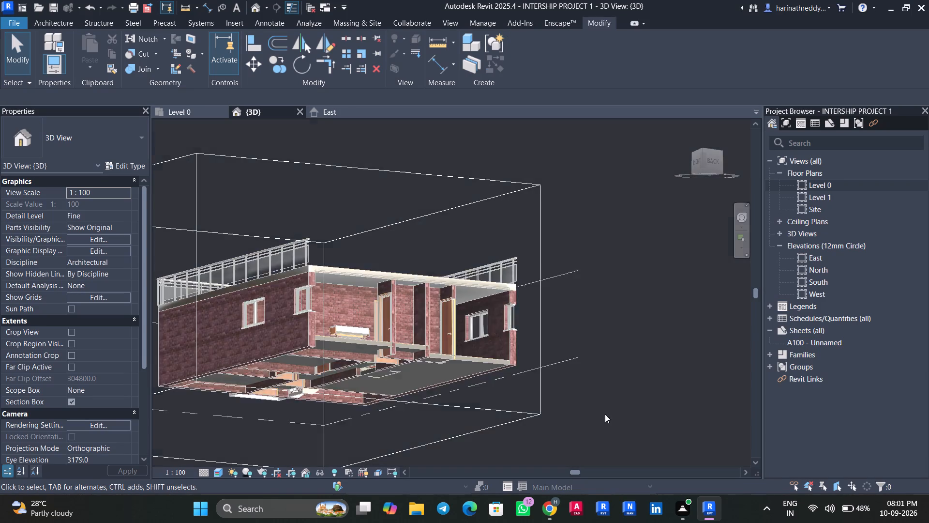
Pull the section box's cut face outward beyond the kitchen end so the whole house is included again.
shift+middle_drag(605, 412, 670, 504)
click(542, 354)
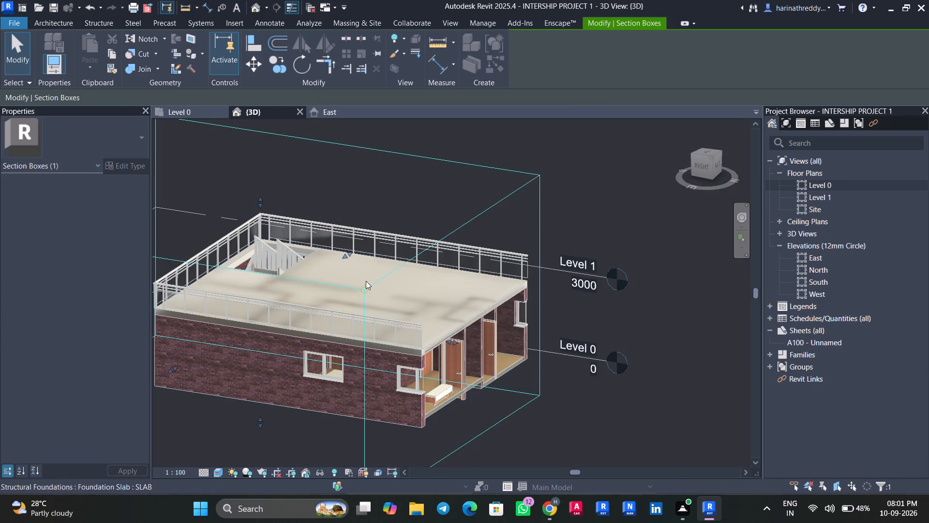
scroll(486, 417, down, 1)
shift+middle_drag(496, 423, 546, 443)
drag(477, 327, 589, 341)
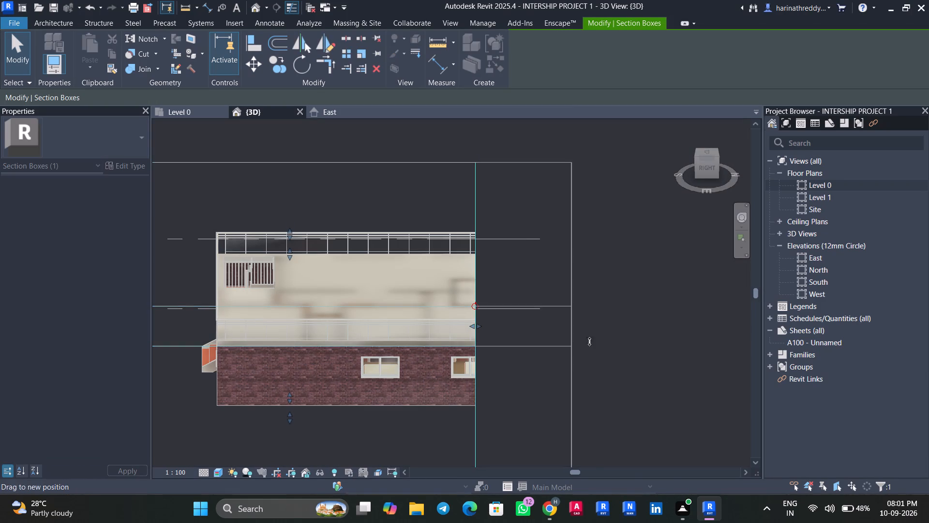
drag(589, 341, 597, 343)
key(Escape)
key(Escape)
Switch to the Level 0 floor plan.
click(202, 111)
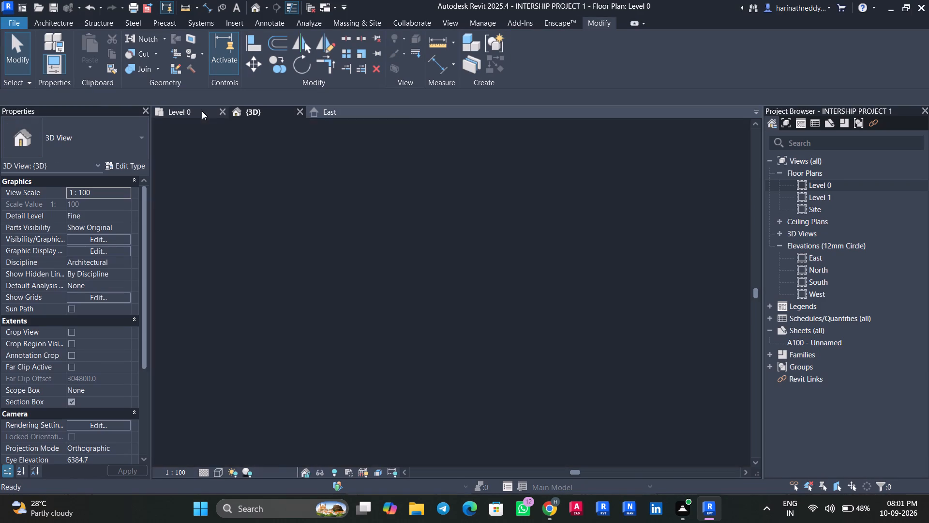
scroll(420, 289, down, 4)
scroll(470, 268, up, 6)
scroll(472, 267, down, 3)
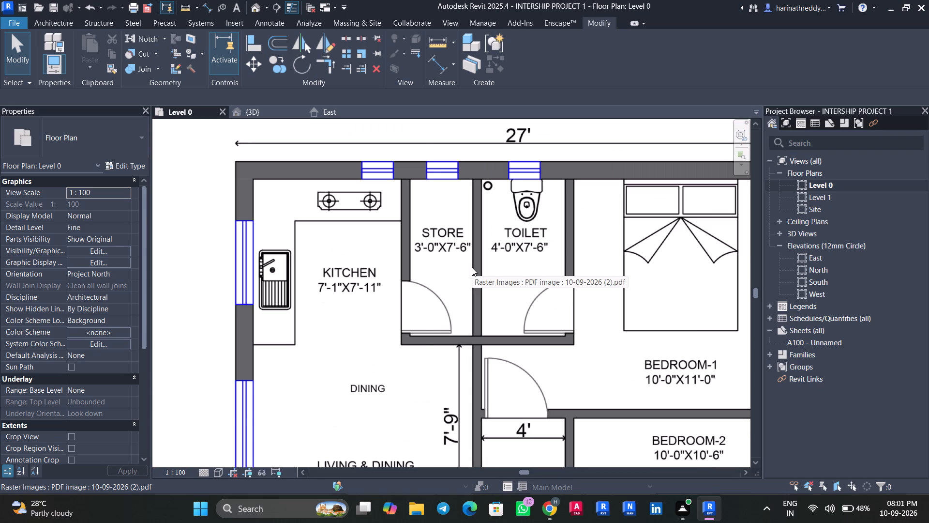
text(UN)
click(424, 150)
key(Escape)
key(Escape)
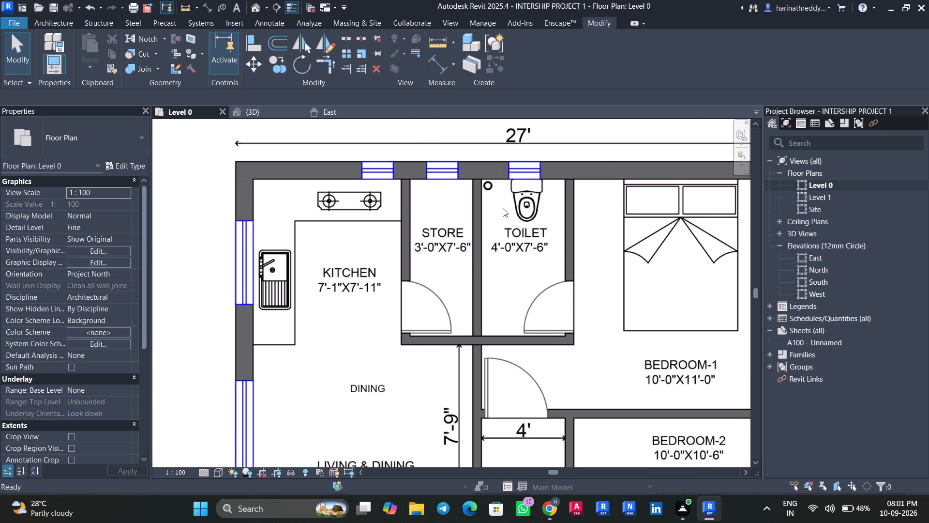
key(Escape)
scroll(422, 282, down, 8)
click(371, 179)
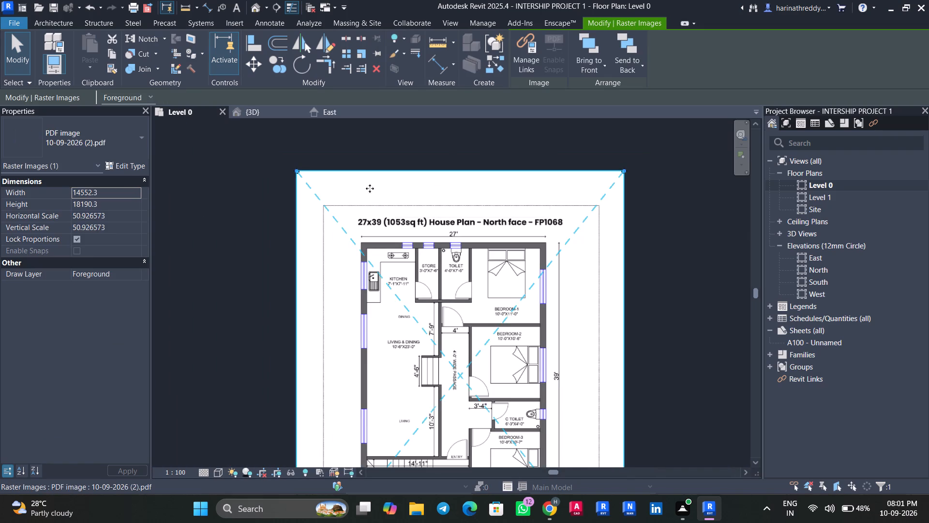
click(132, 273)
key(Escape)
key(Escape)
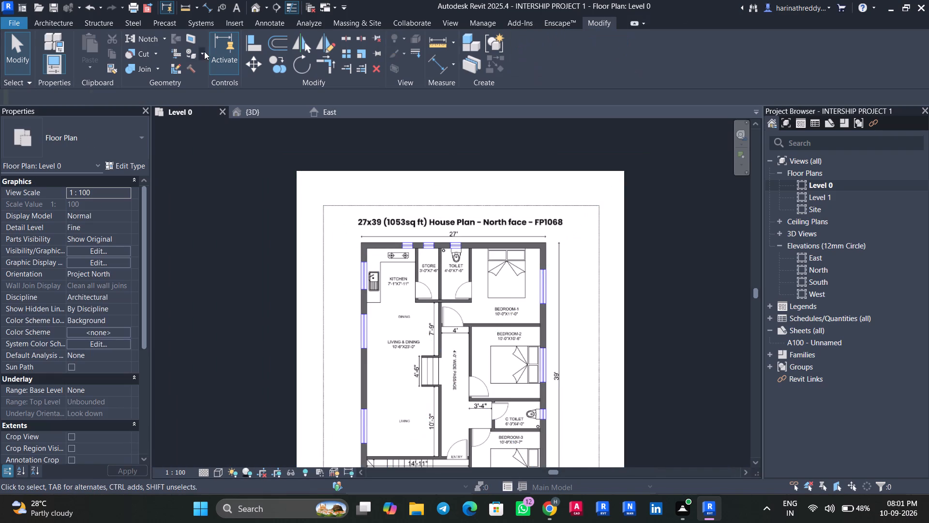
Unload the linked floor plan PDF 10-09-2026 (2).pdf from the project's links.
click(232, 26)
click(349, 58)
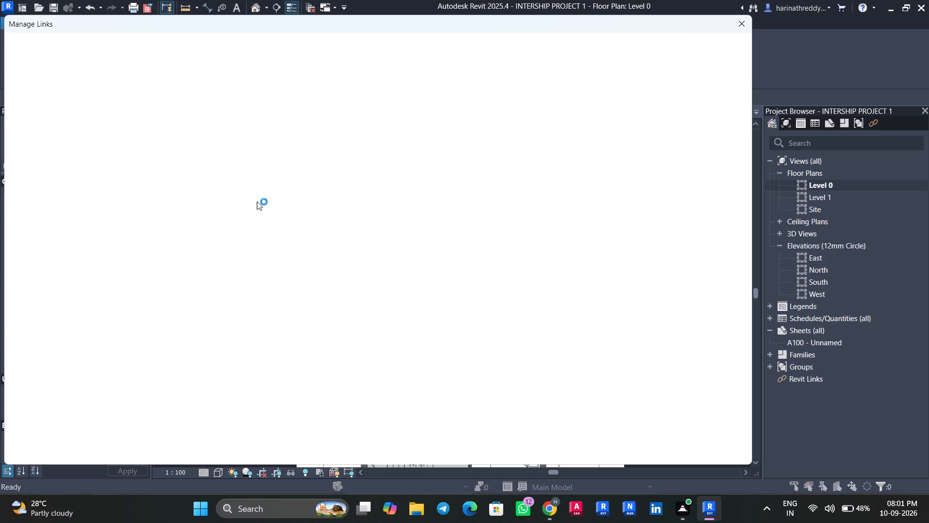
click(117, 121)
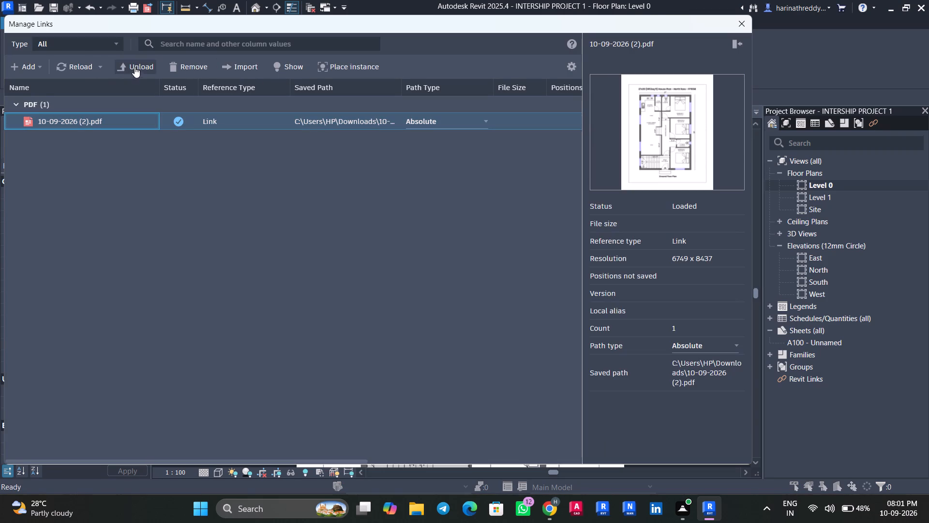
click(149, 65)
click(741, 19)
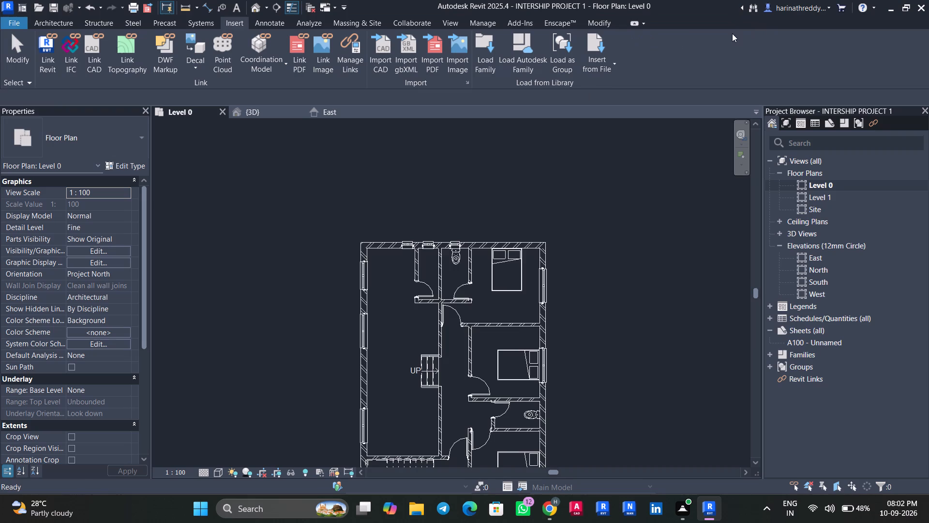
Export the current Level 0 view to the Downloads folder as a PDF named INTERSHIP PROJECT 1.
scroll(438, 256, down, 4)
scroll(539, 332, up, 4)
middle_drag(527, 333, 562, 311)
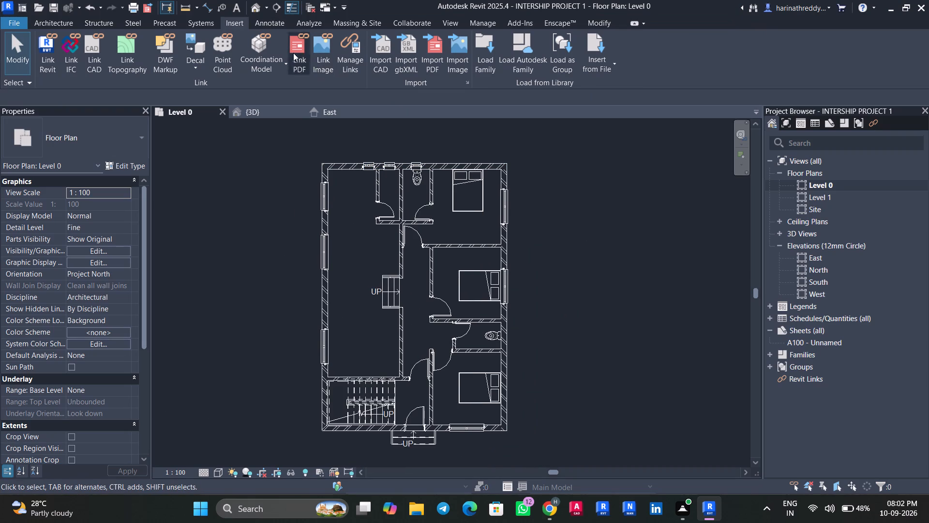
click(151, 12)
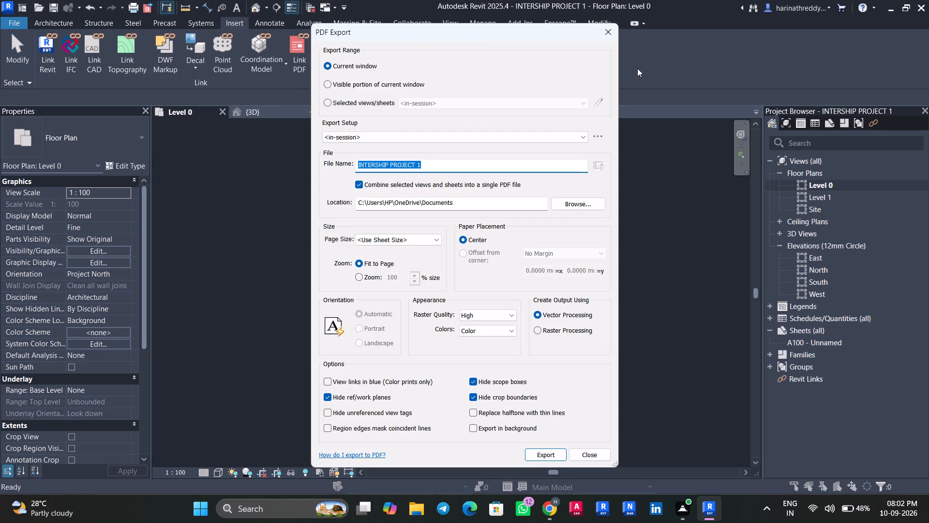
click(613, 33)
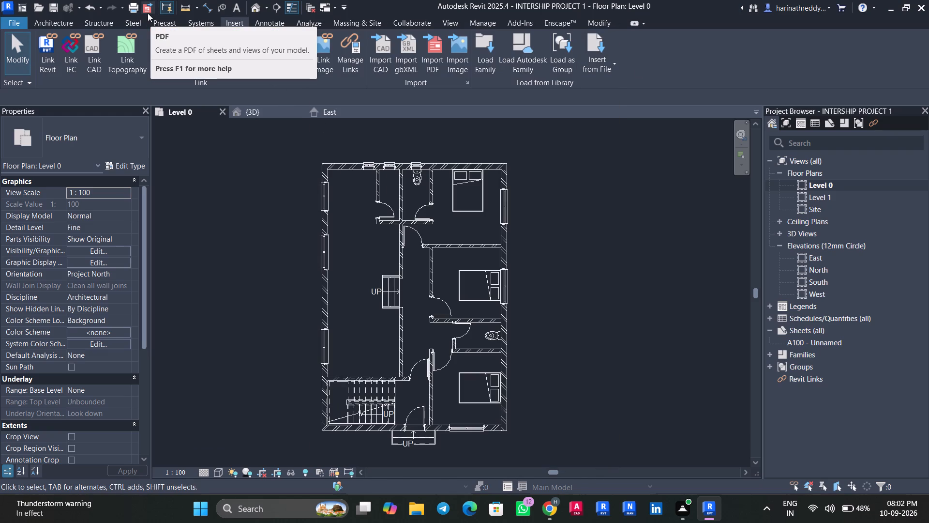
click(148, 13)
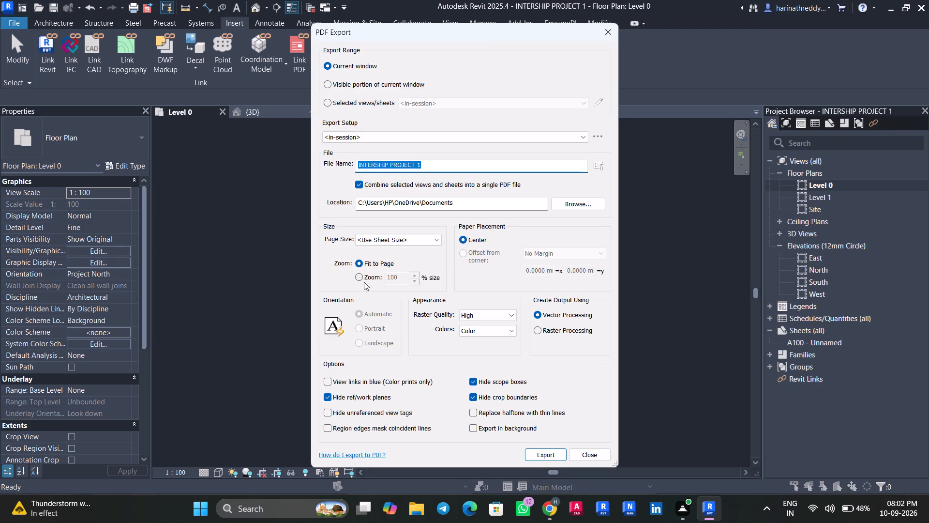
click(574, 204)
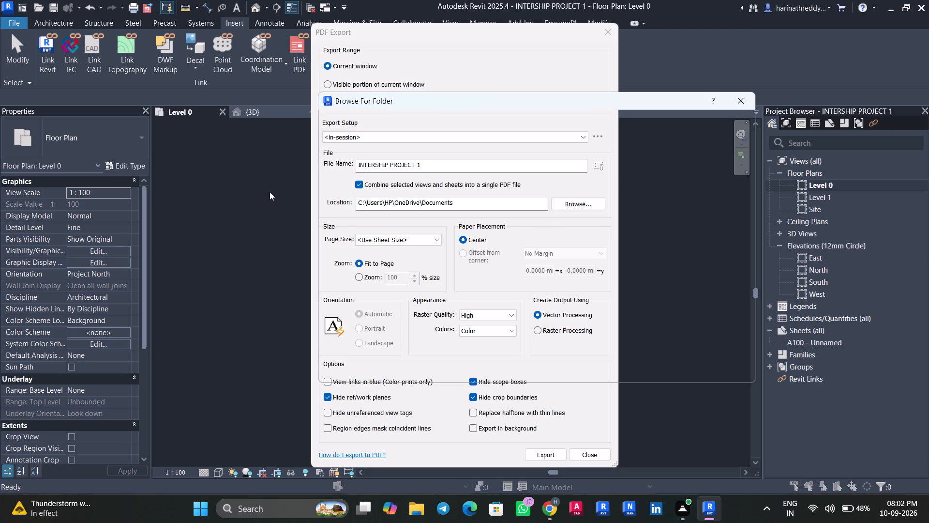
click(354, 305)
click(356, 334)
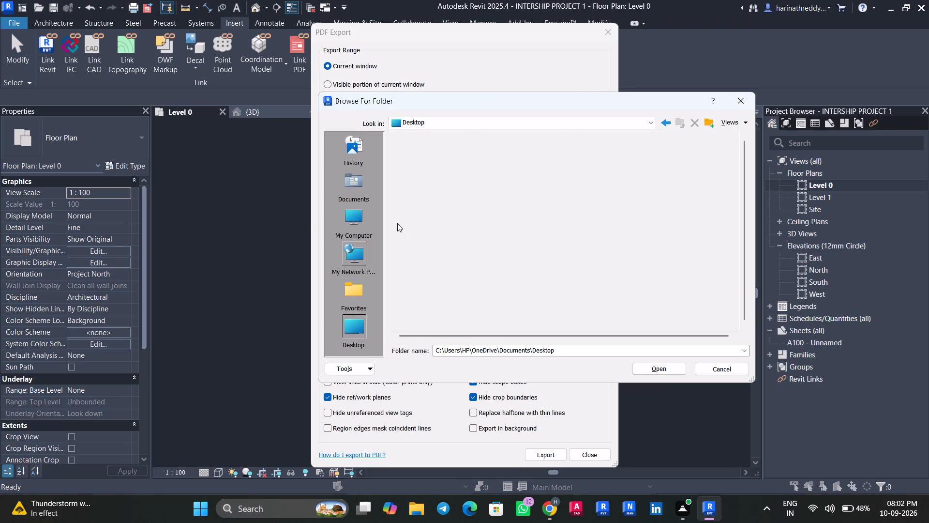
double_click(431, 270)
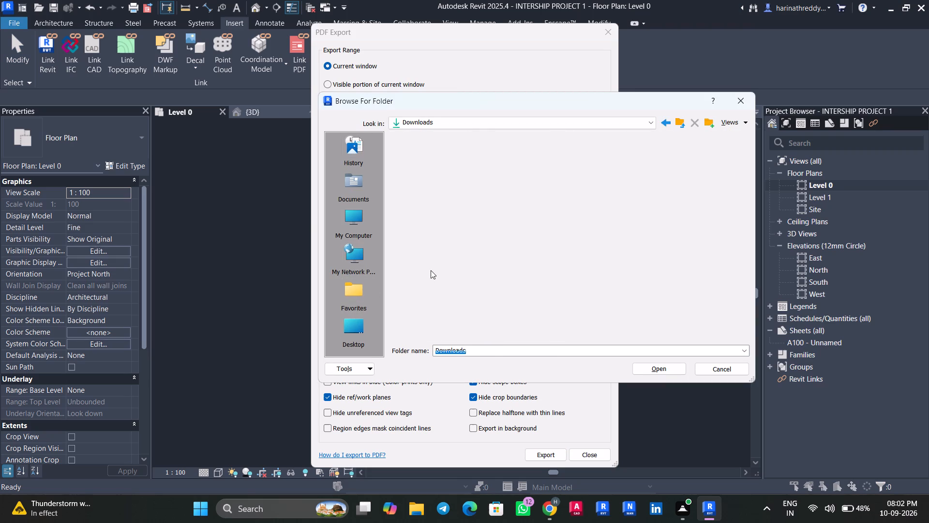
click(662, 370)
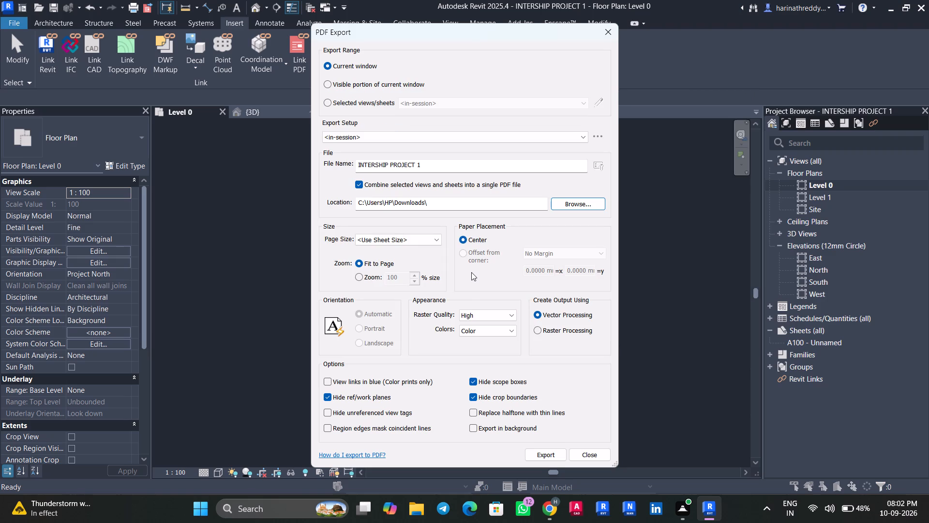
scroll(474, 379, down, 2)
click(545, 456)
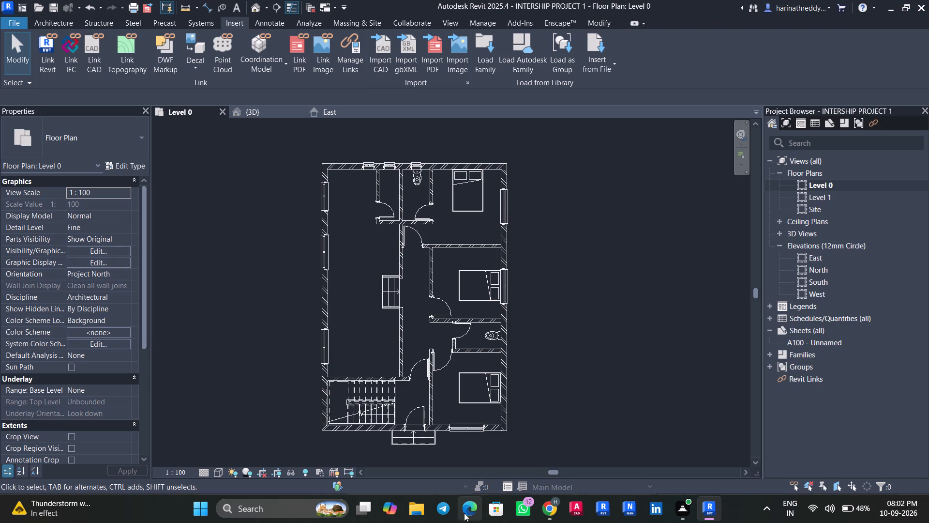
Open the exported INTERSHIP PROJECT 1 PDF from Downloads through File Explorer, examine the plan in Chrome and close it.
click(416, 514)
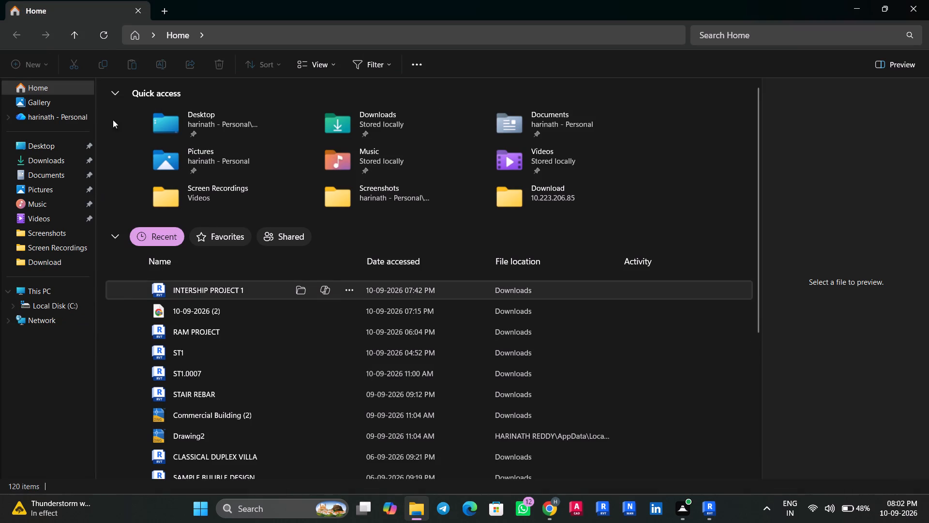
click(97, 44)
triple_click(102, 40)
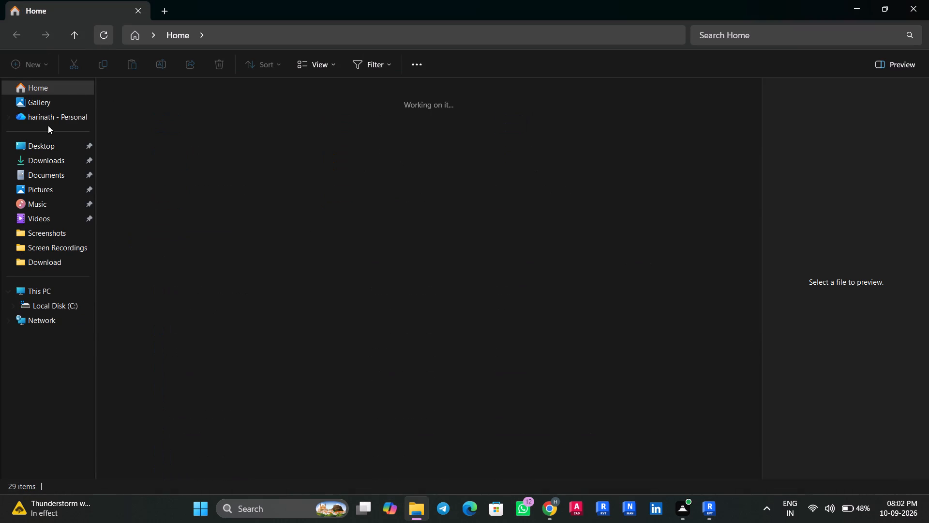
click(48, 154)
double_click(124, 136)
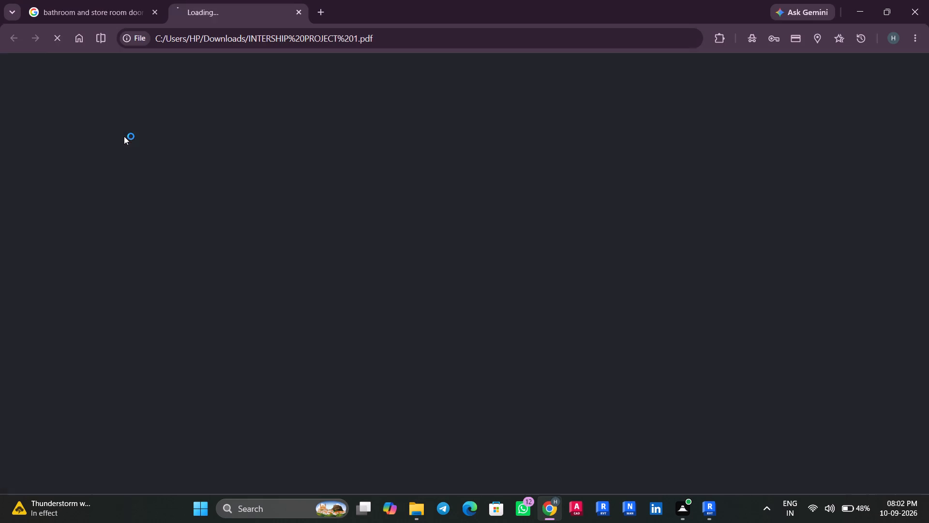
scroll(513, 286, down, 5)
scroll(514, 286, up, 4)
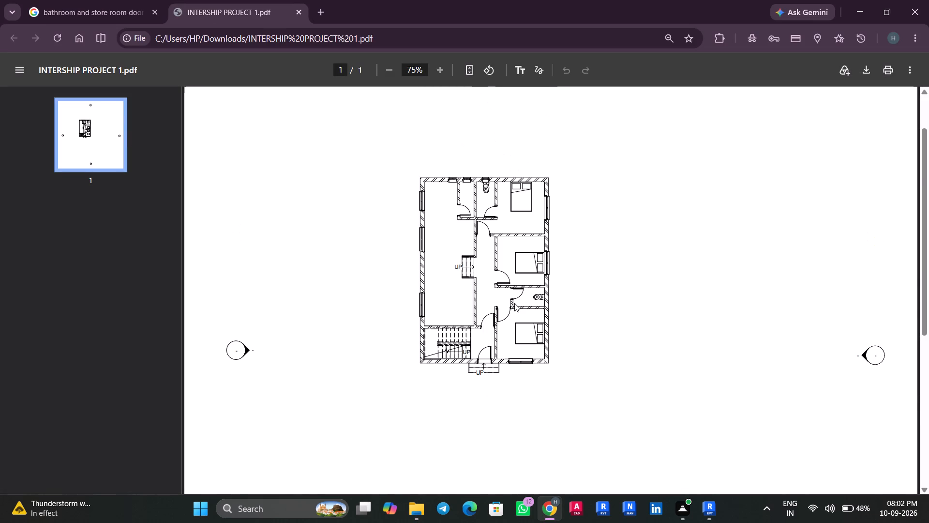
ctrl+scroll(514, 304, up, 4)
scroll(514, 304, down, 2)
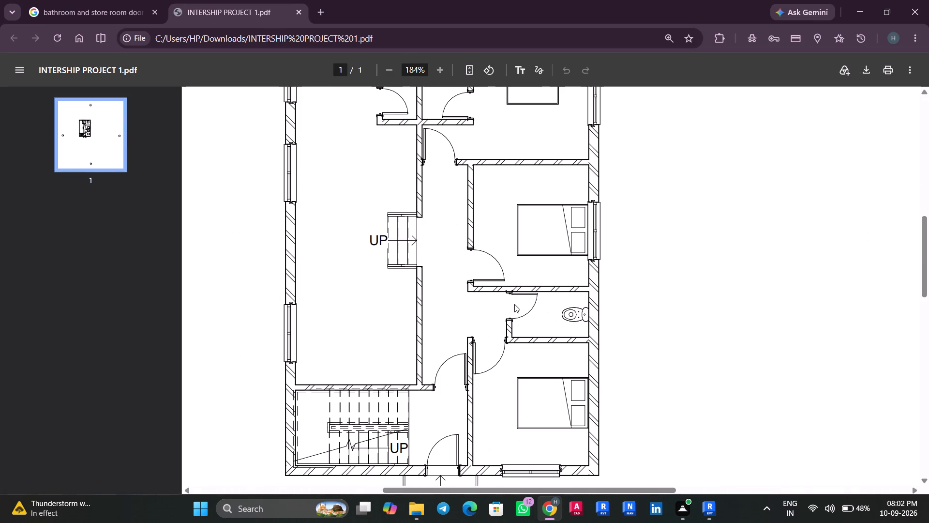
ctrl+scroll(514, 304, down, 1)
scroll(514, 304, up, 2)
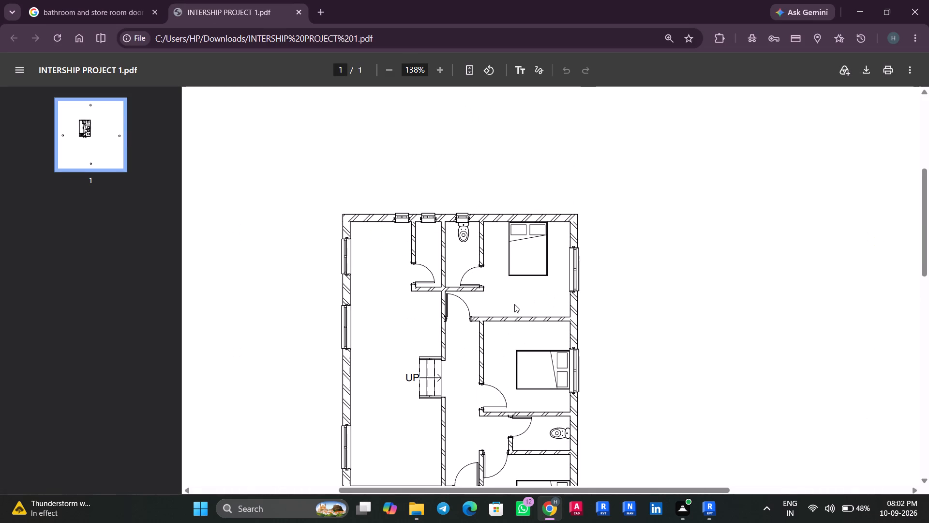
click(906, 9)
Switch back to Revit and save the project.
click(701, 496)
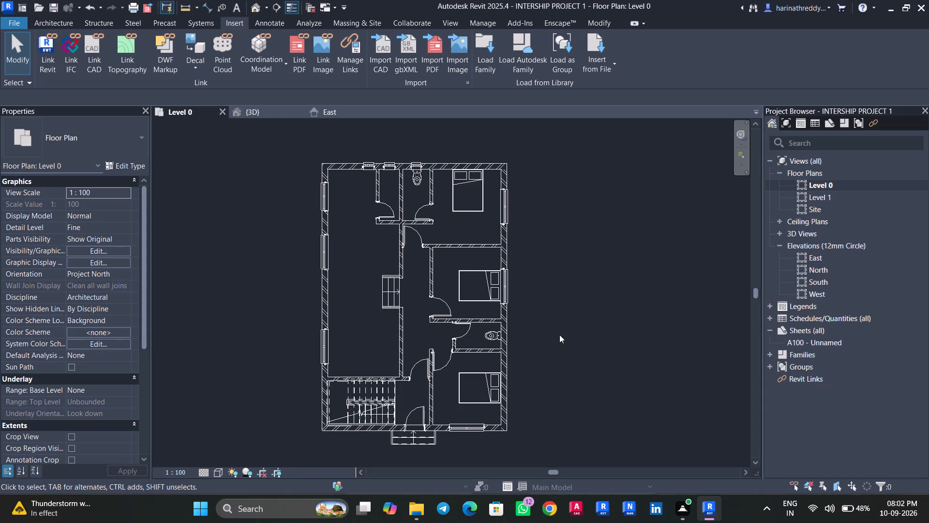
key(ctrl+s)
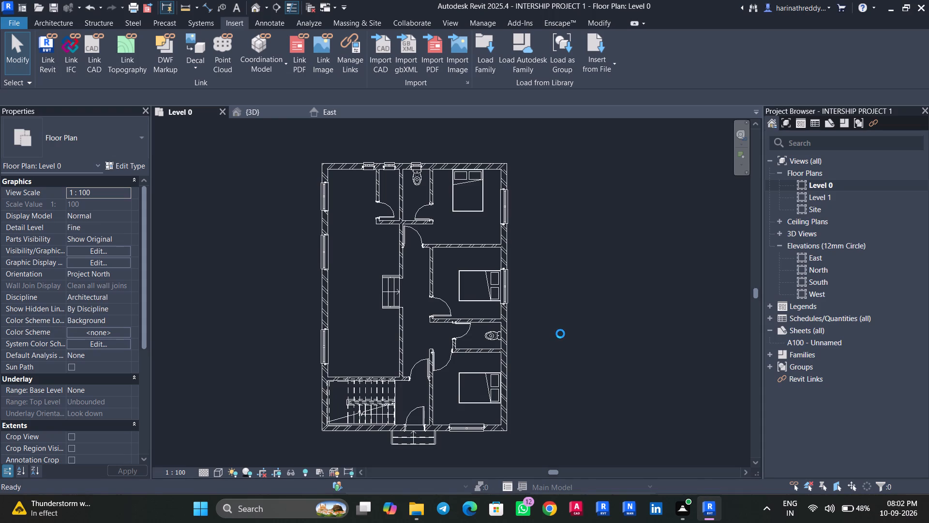